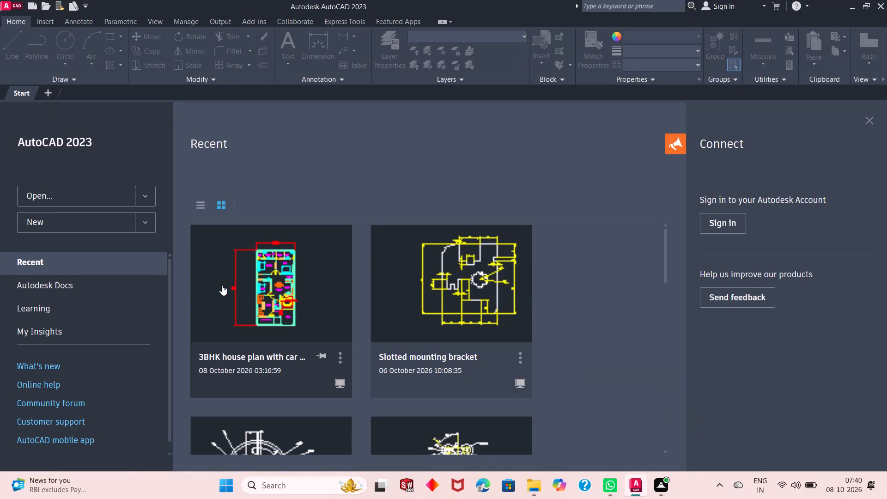
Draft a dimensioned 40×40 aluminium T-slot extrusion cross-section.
Start a new blank drawing.
click(80, 221)
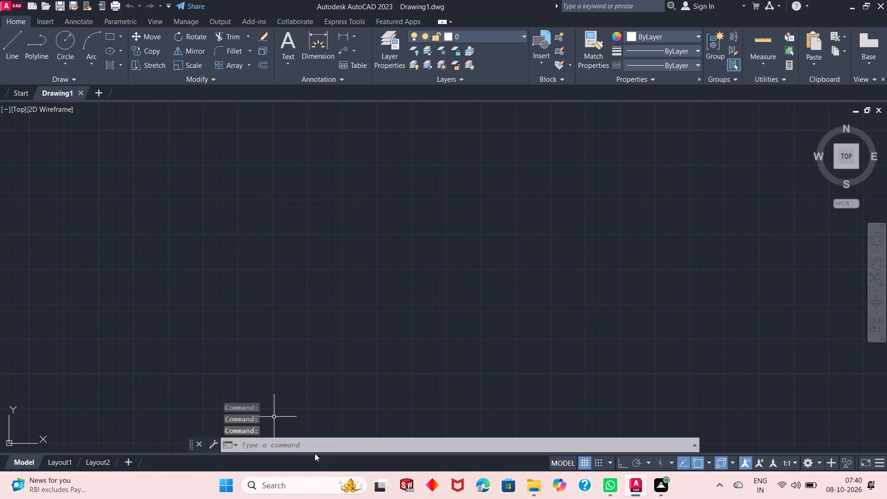
Turn on command logging with LOGFILEON.
click(285, 446)
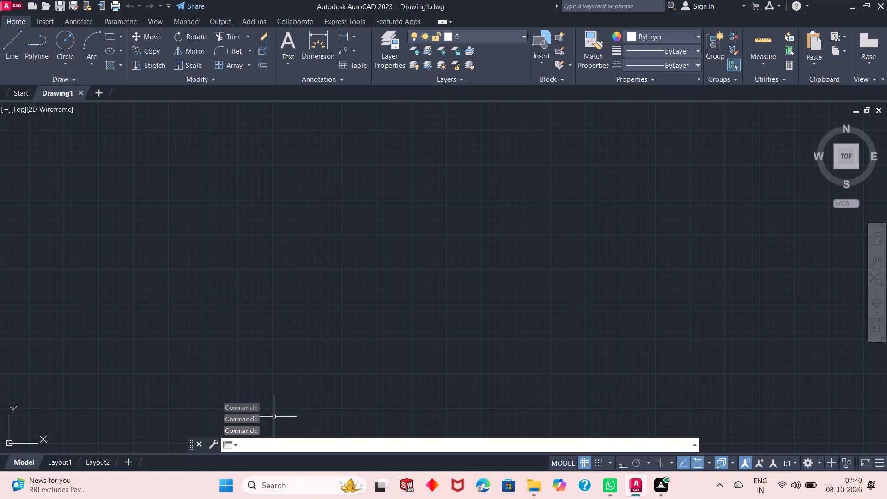
text(log)
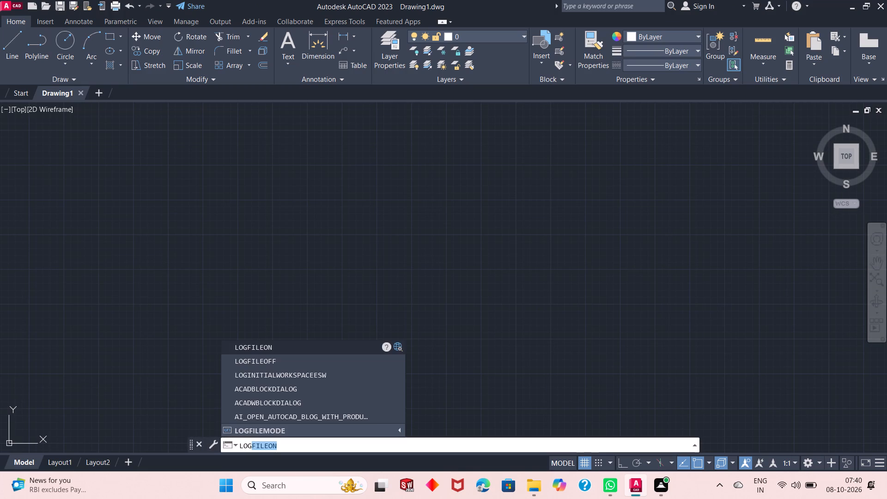
click(303, 349)
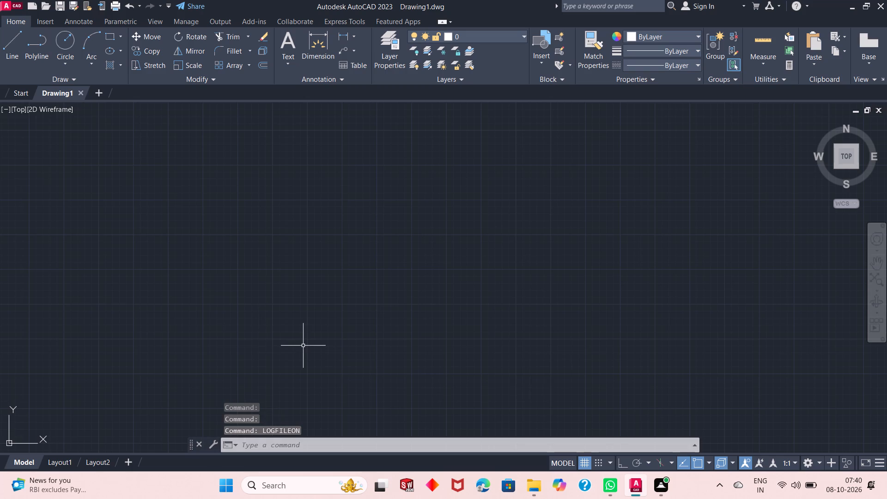
Set the model space limits from 0,0 to 100,100.
text(lim)
key(Return)
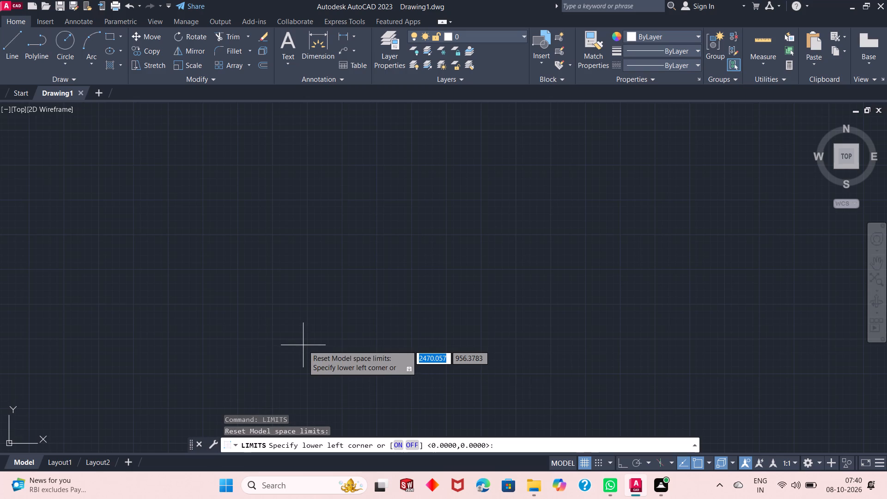
text(0,0)
key(Return)
text(100,100)
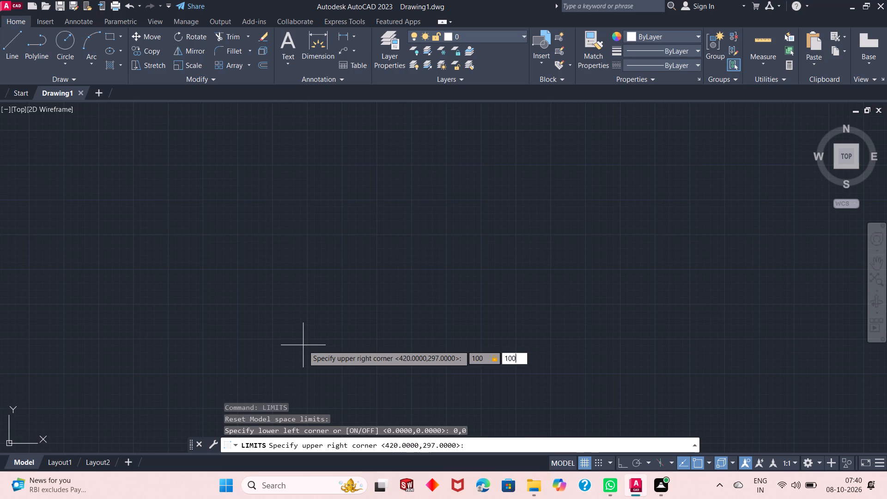
key(Return)
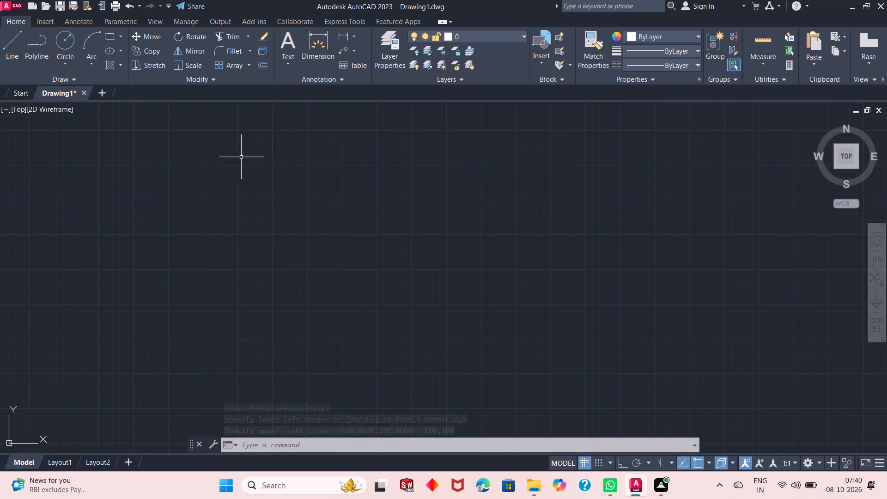
Create a new layer and set its color to index color 10 (red).
click(397, 49)
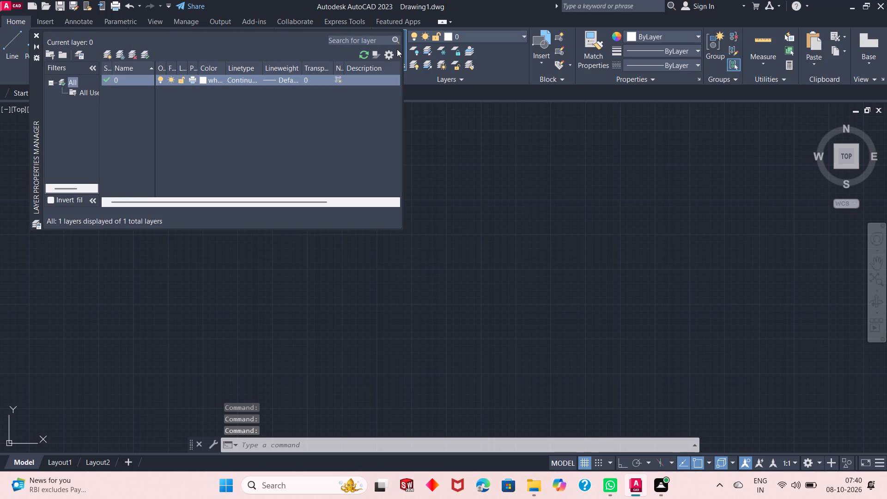
click(107, 56)
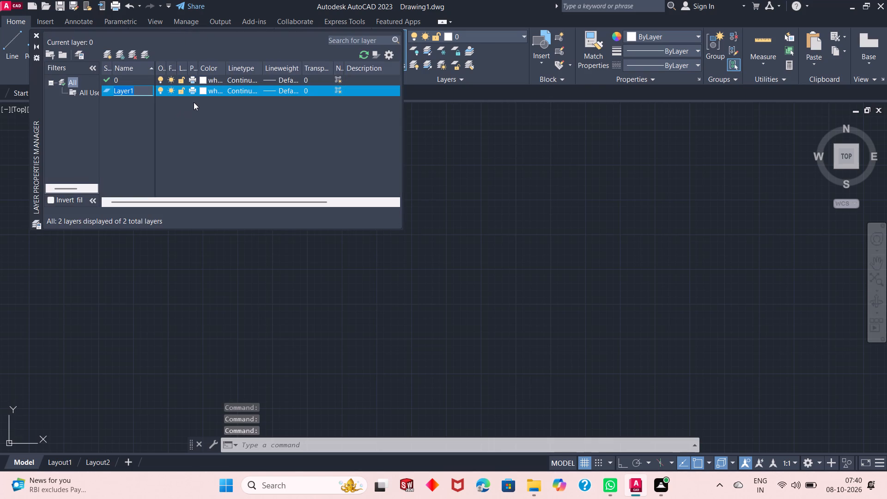
click(203, 90)
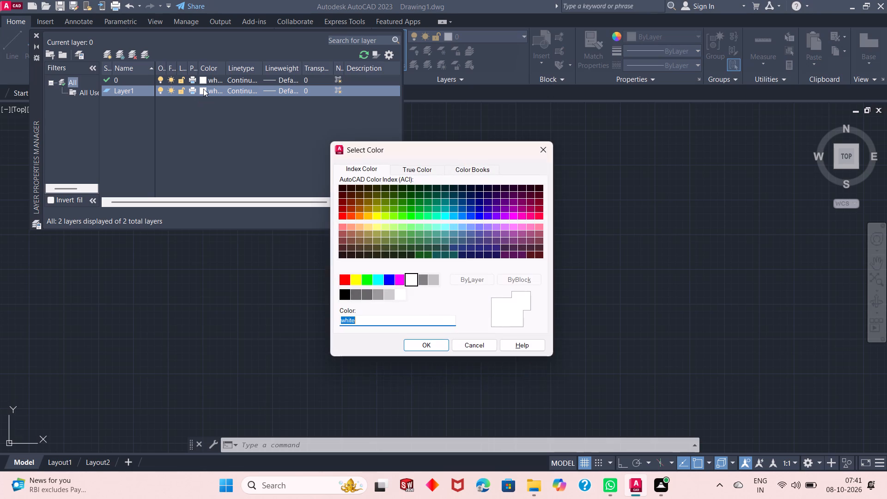
click(340, 216)
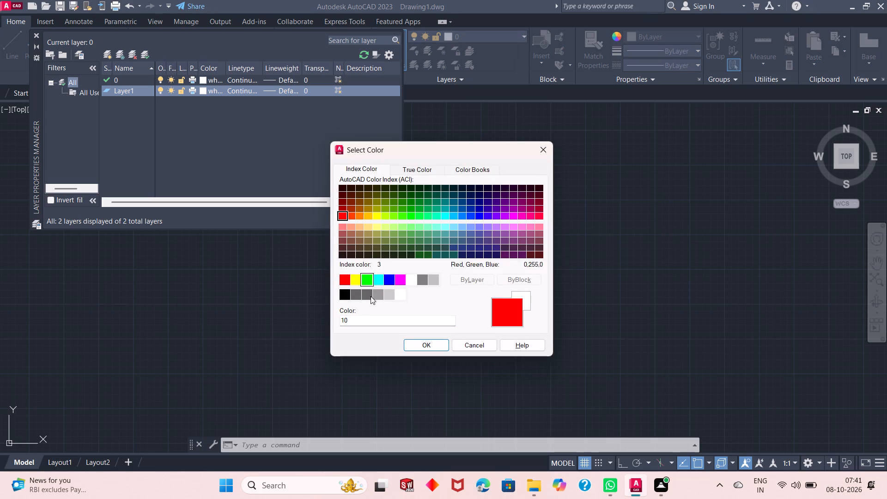
click(424, 348)
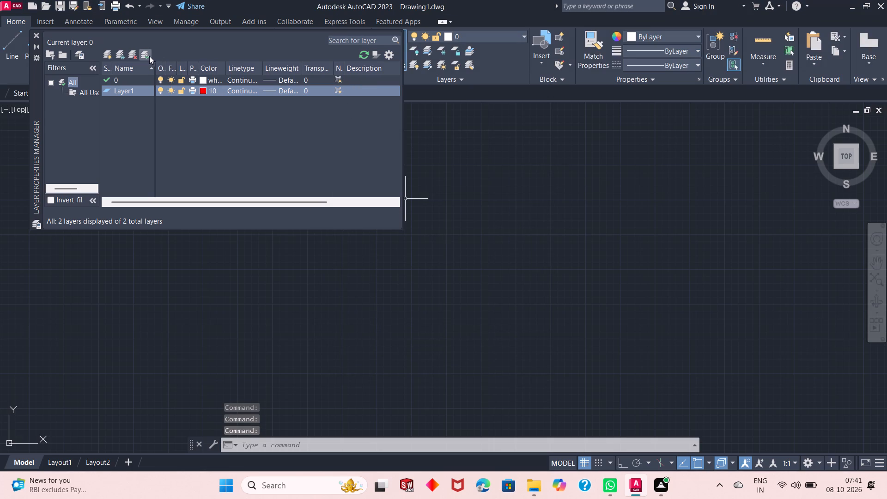
Load the CENTER2 linetype and assign it to the new red layer.
click(237, 90)
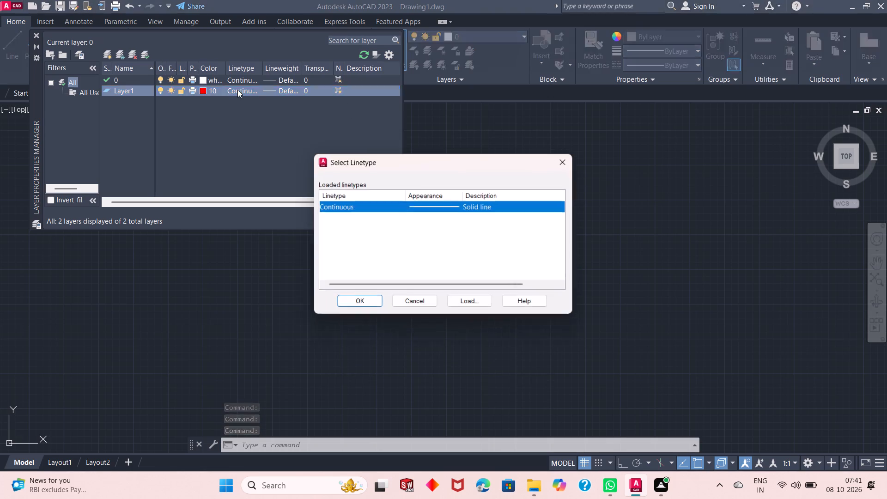
click(457, 301)
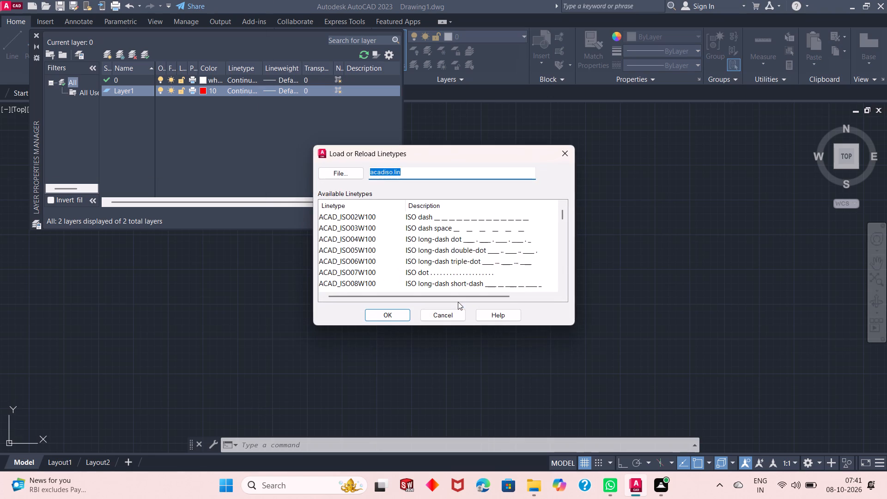
scroll(462, 234, down, 5)
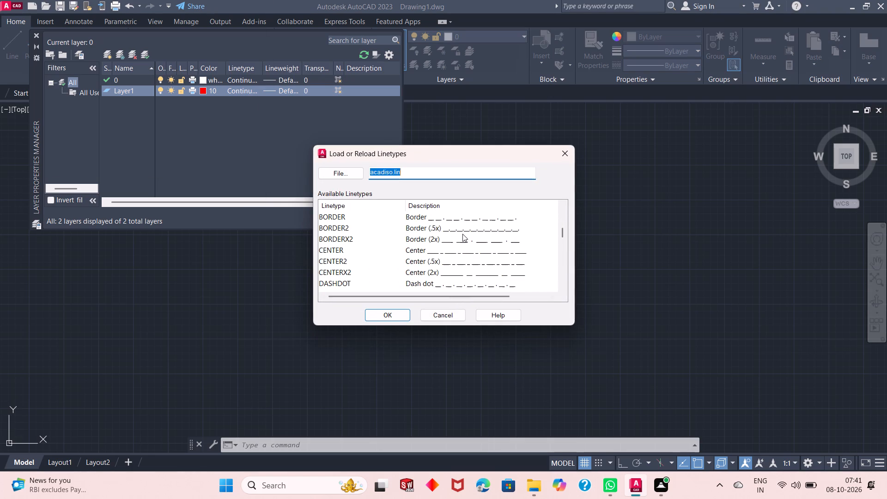
click(472, 263)
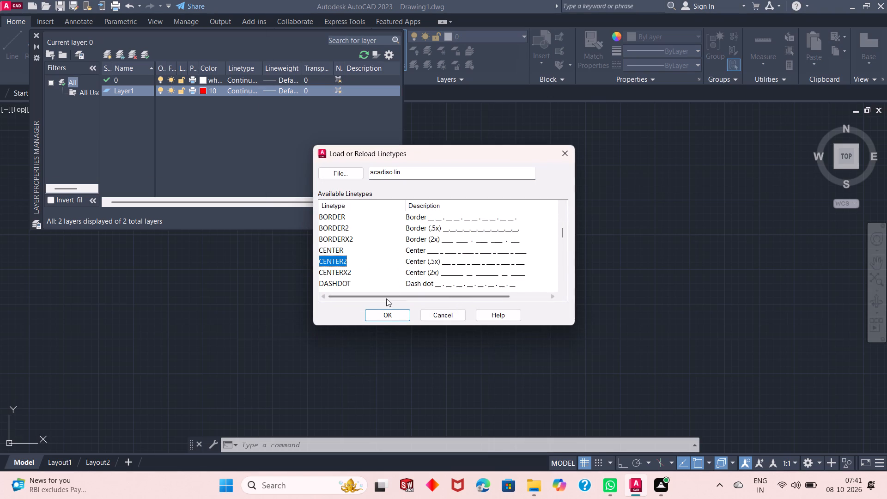
click(386, 315)
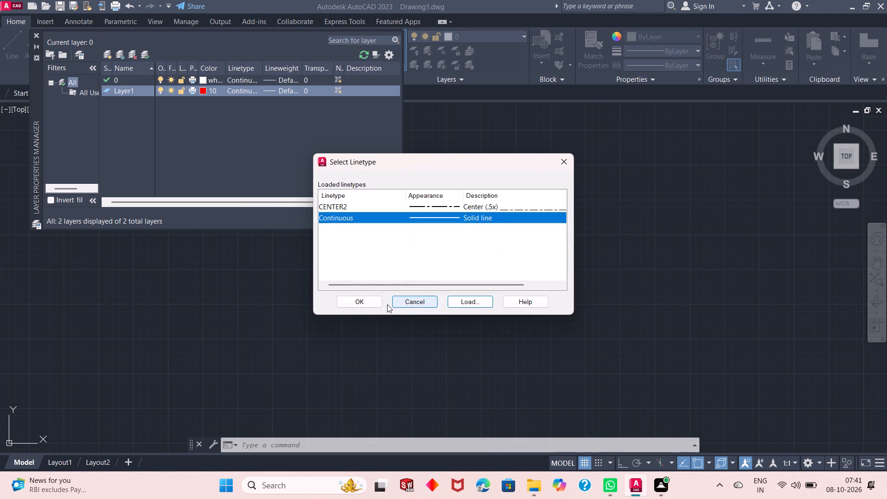
click(398, 203)
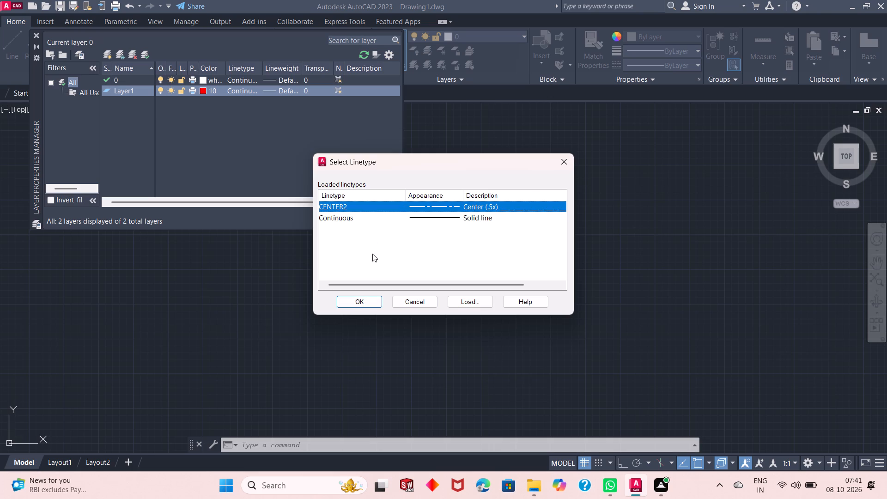
click(358, 302)
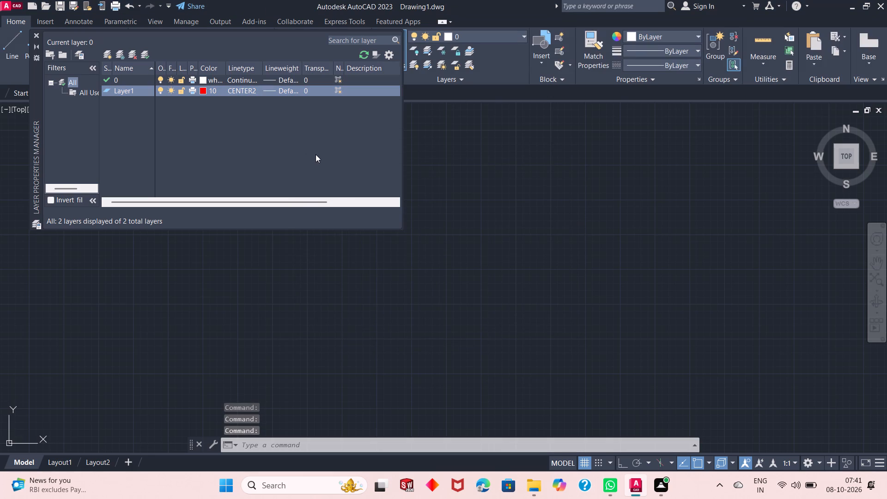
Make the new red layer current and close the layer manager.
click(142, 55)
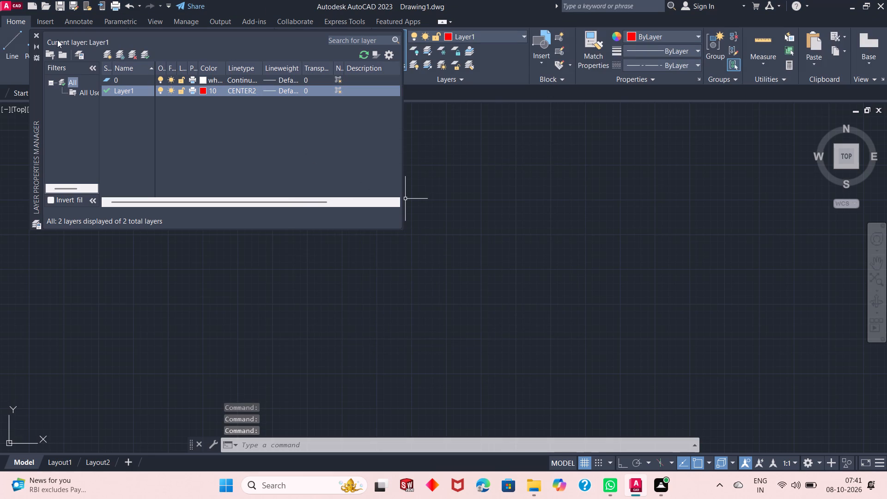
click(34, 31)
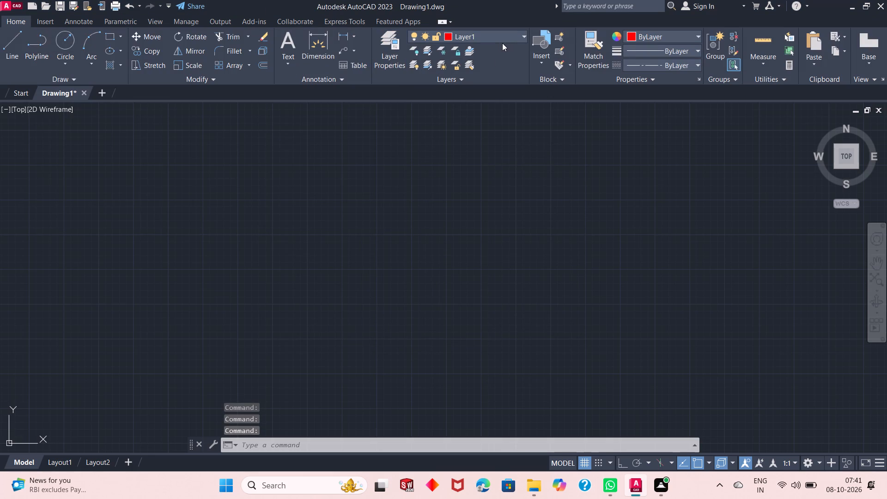
Make layer 0 the current layer.
click(498, 38)
click(497, 50)
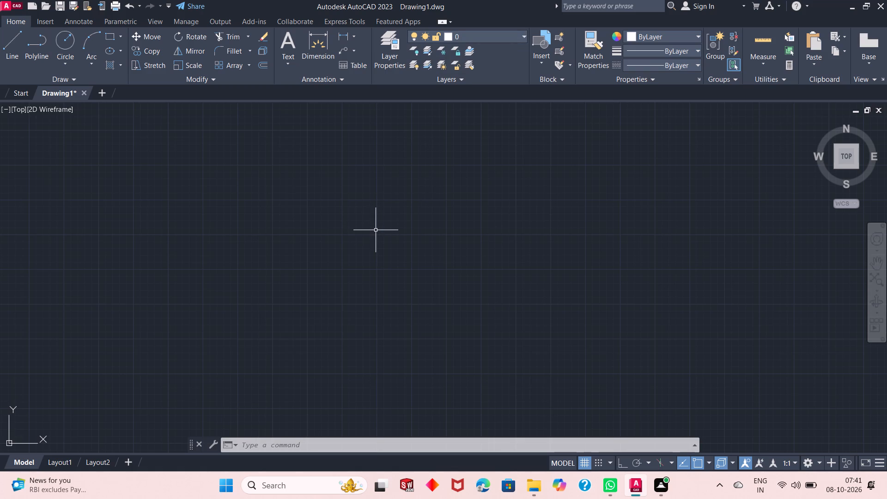
Draw a 40 by 40 rectangle in the empty drawing area.
click(104, 36)
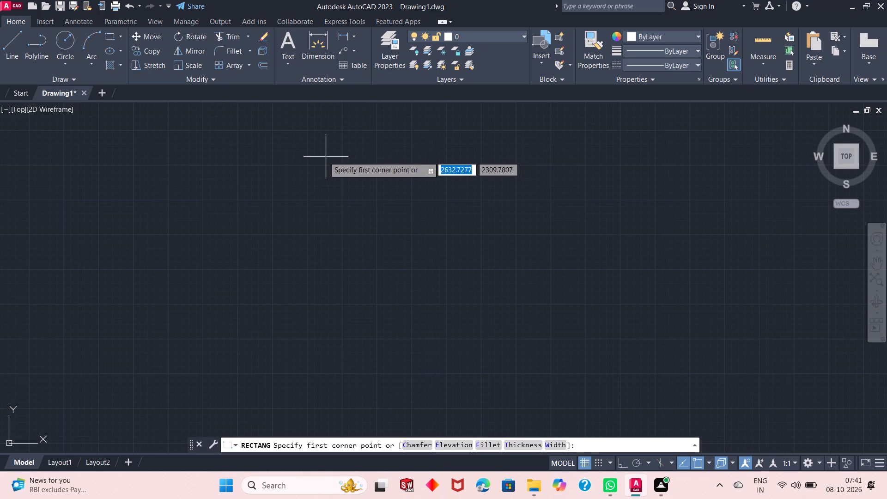
click(322, 160)
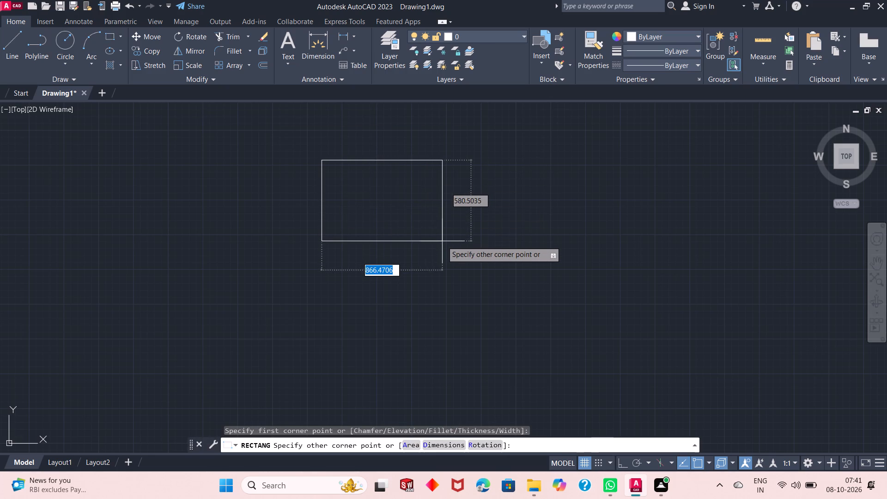
scroll(330, 147, up, 6)
scroll(330, 160, down, 1)
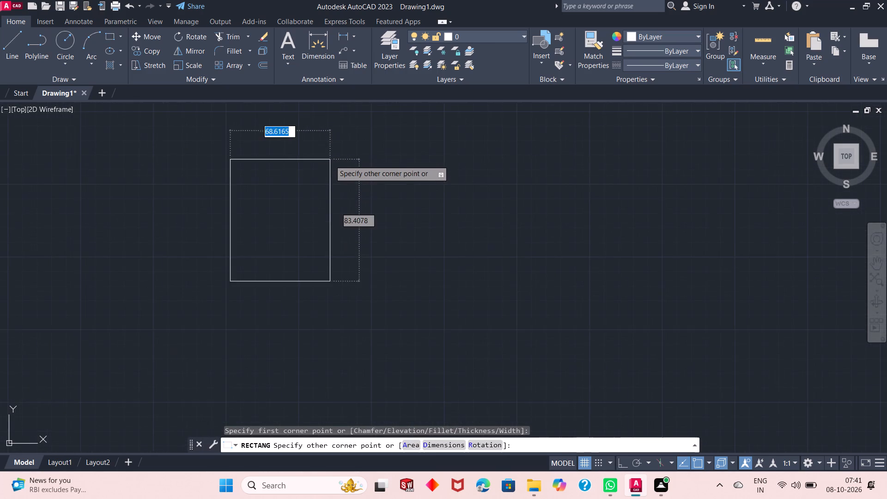
scroll(330, 161, down, 3)
scroll(308, 188, up, 5)
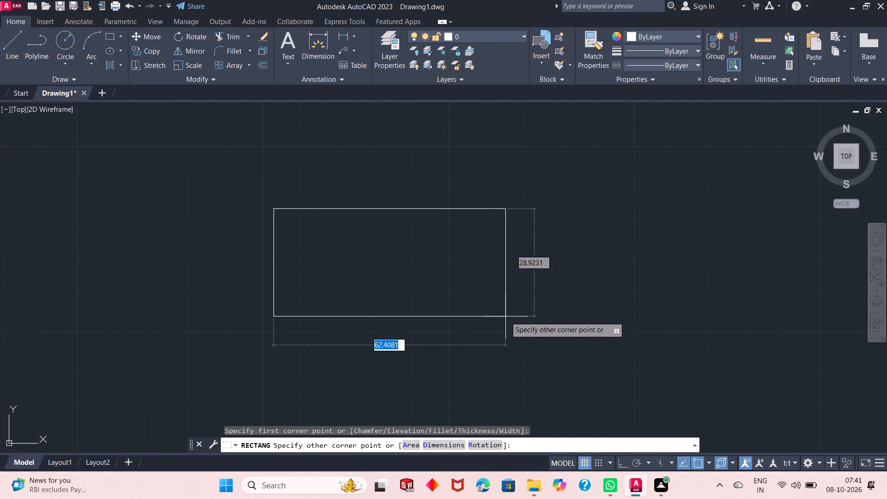
scroll(366, 313, up, 2)
scroll(366, 313, down, 2)
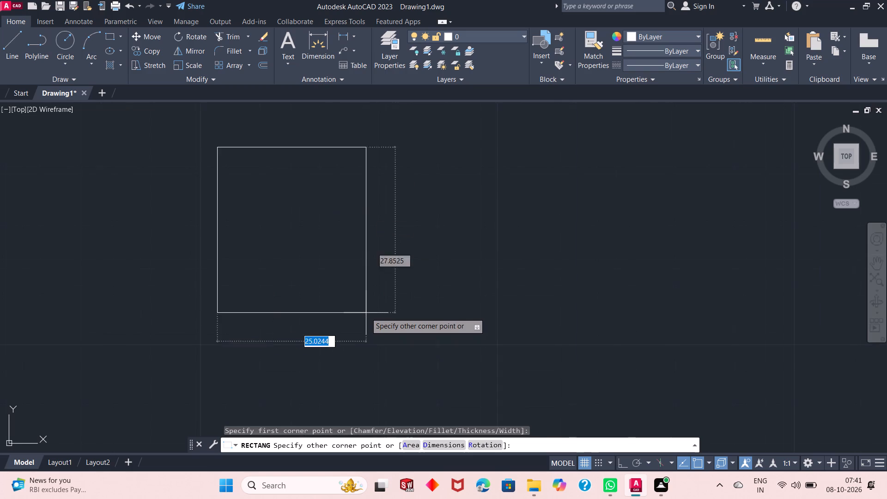
scroll(366, 313, down, 3)
scroll(365, 312, up, 3)
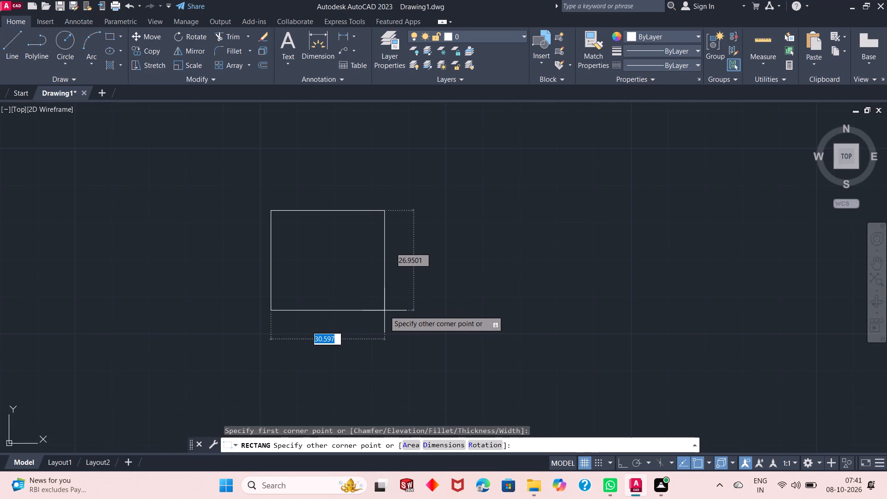
text(40)
key(Tab)
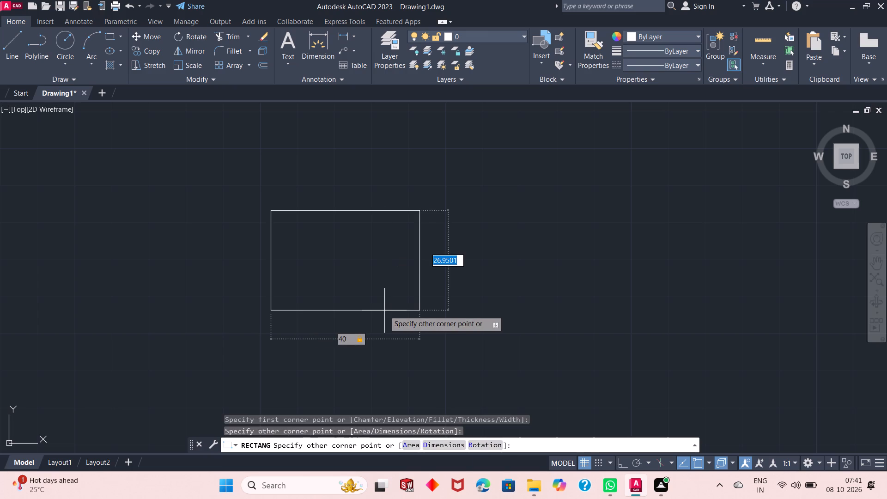
text(40)
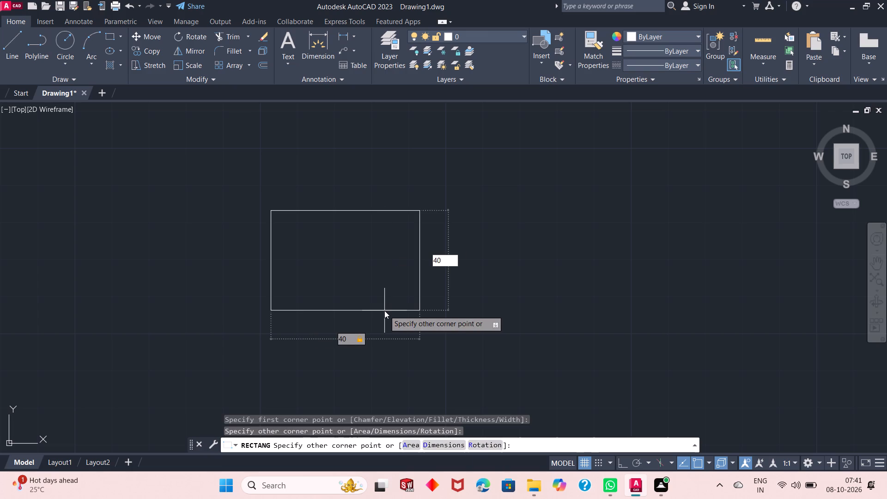
key(Return)
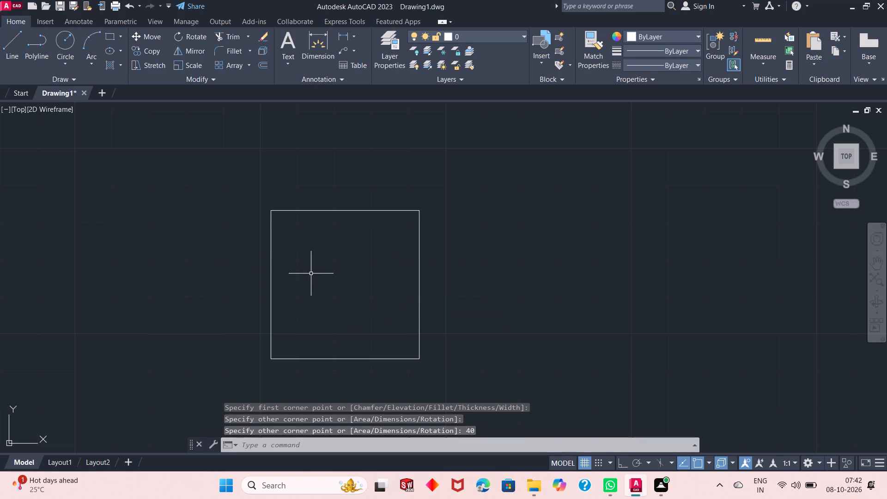
Offset the 40 by 40 square inward by 1.8 using the Through option.
scroll(316, 279, up, 2)
scroll(322, 278, down, 1)
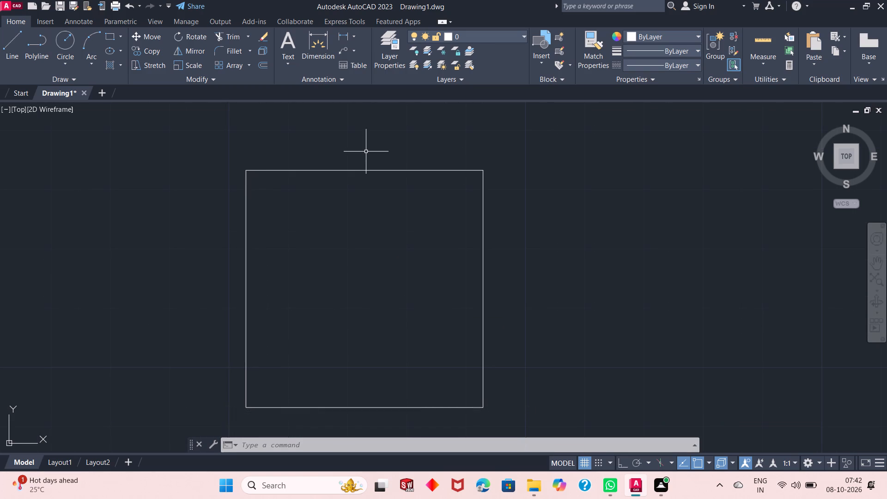
click(261, 67)
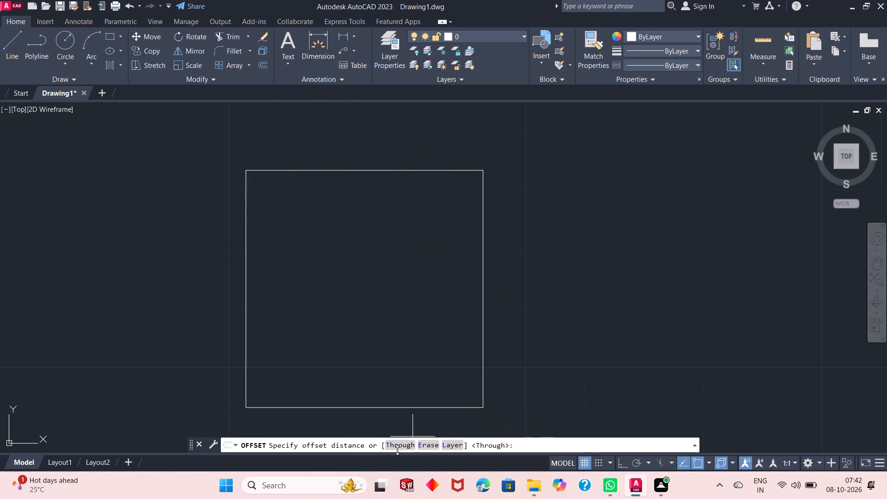
click(401, 445)
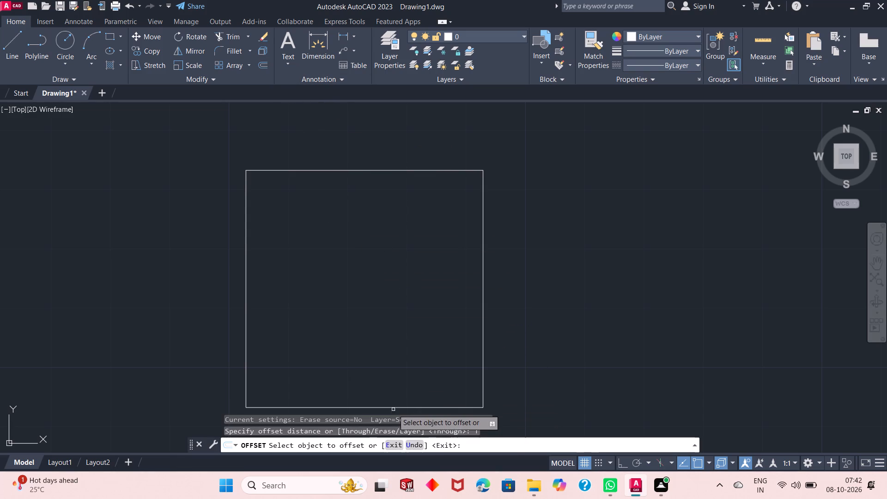
click(393, 408)
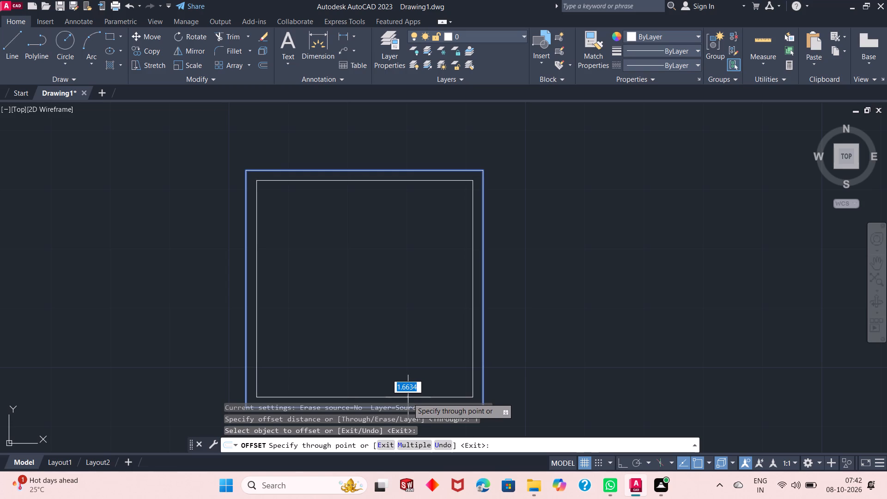
text(1.8)
key(Return)
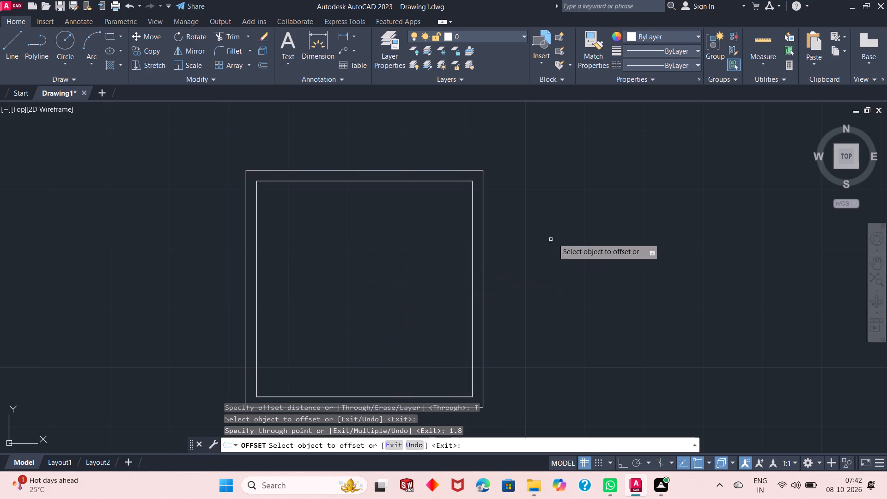
Measure the width and height of the inner offset square.
click(762, 41)
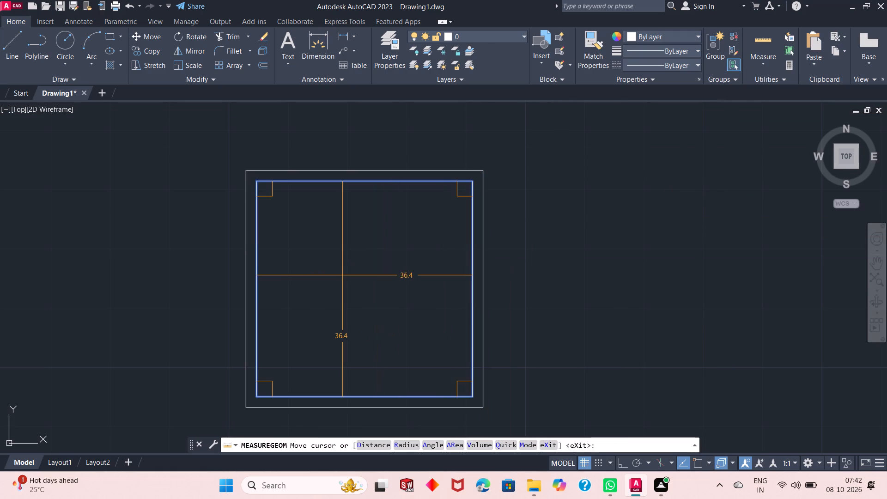
key(Escape)
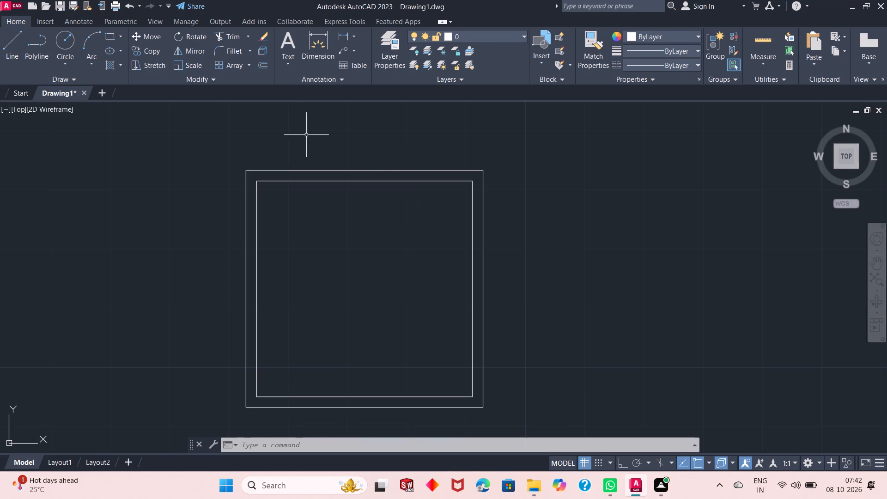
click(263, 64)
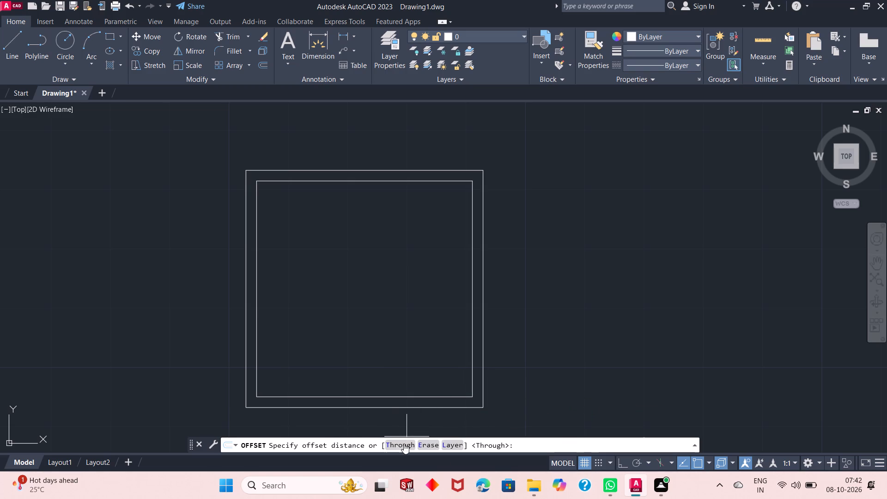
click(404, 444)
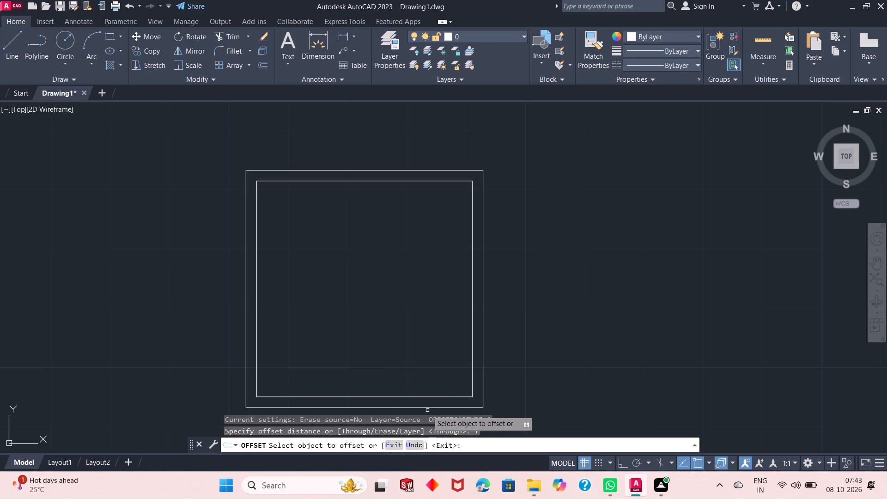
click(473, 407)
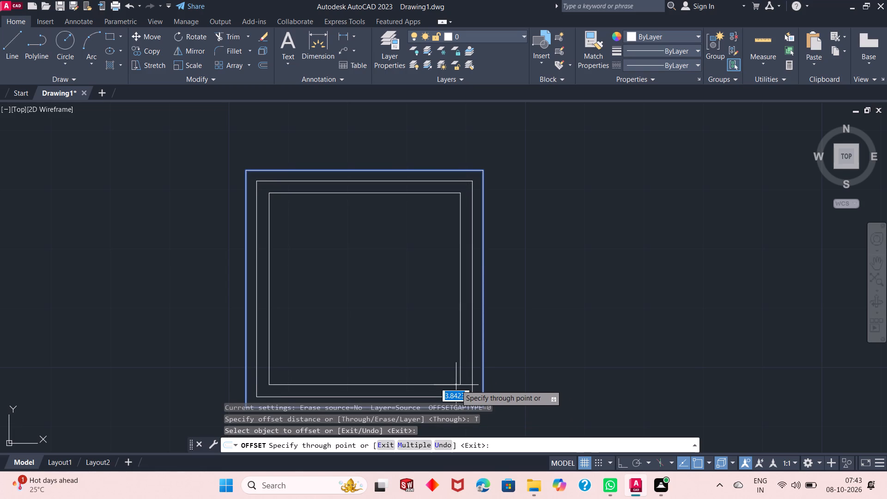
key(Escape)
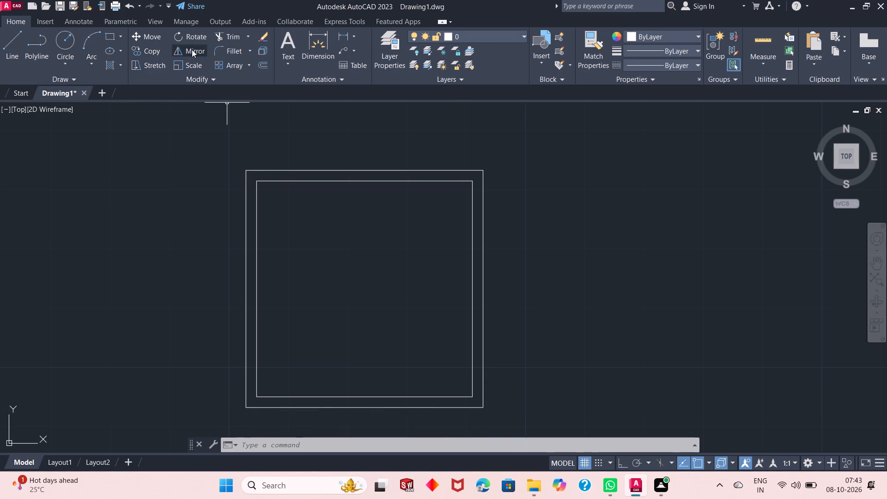
Fillet the two upper corners of the outer square with a radius of 4.
click(224, 49)
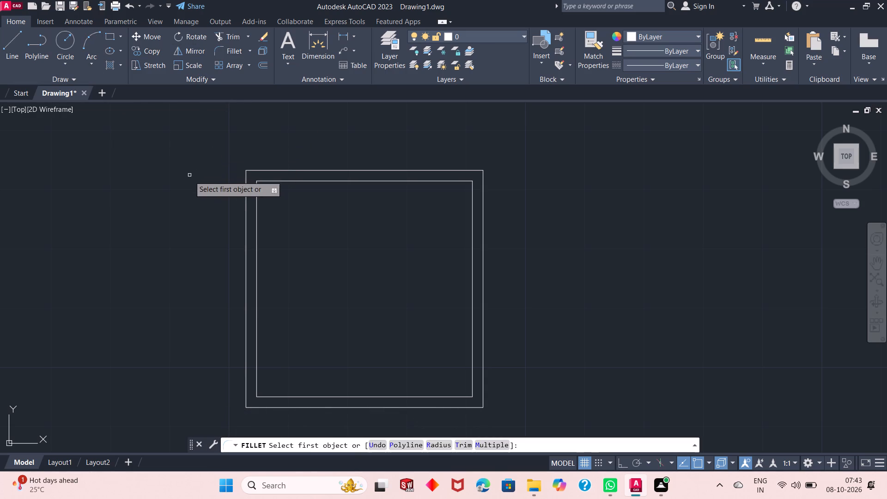
click(439, 444)
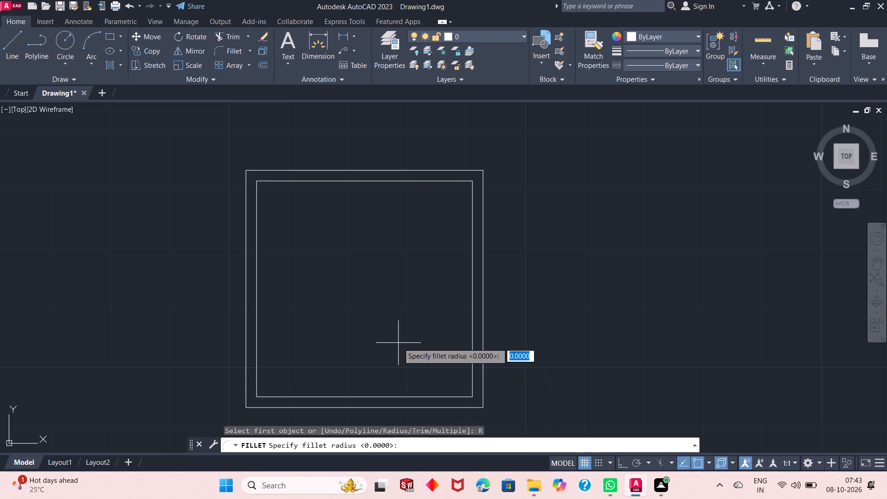
key(4)
key(Return)
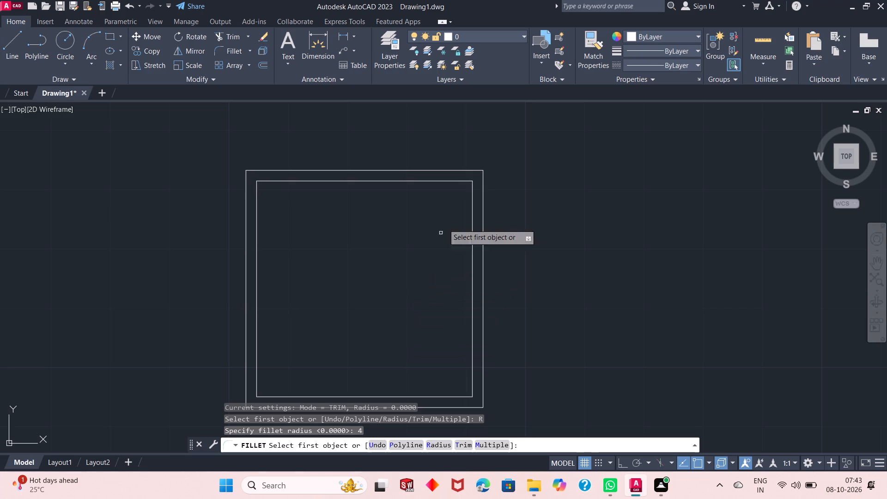
click(474, 169)
click(484, 185)
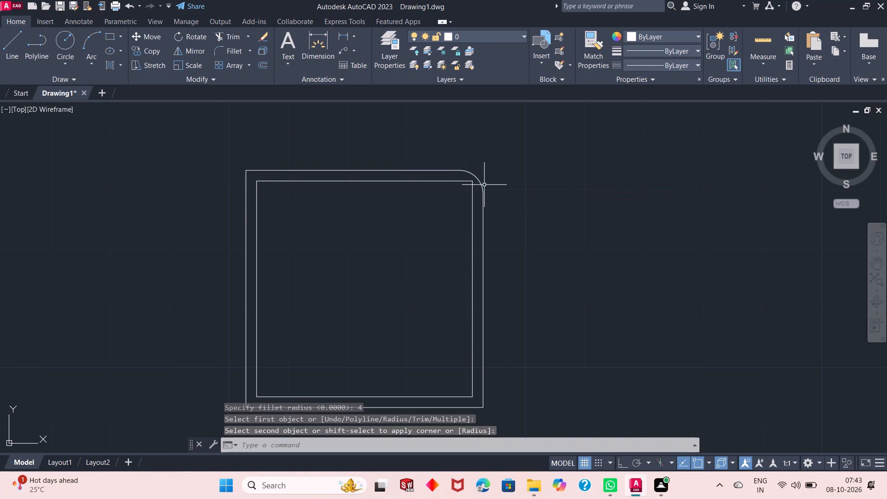
key(space)
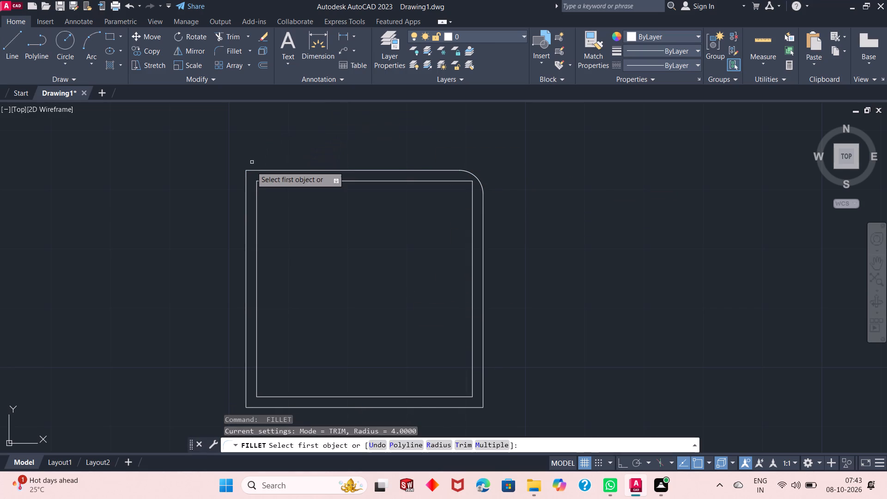
click(251, 170)
click(247, 179)
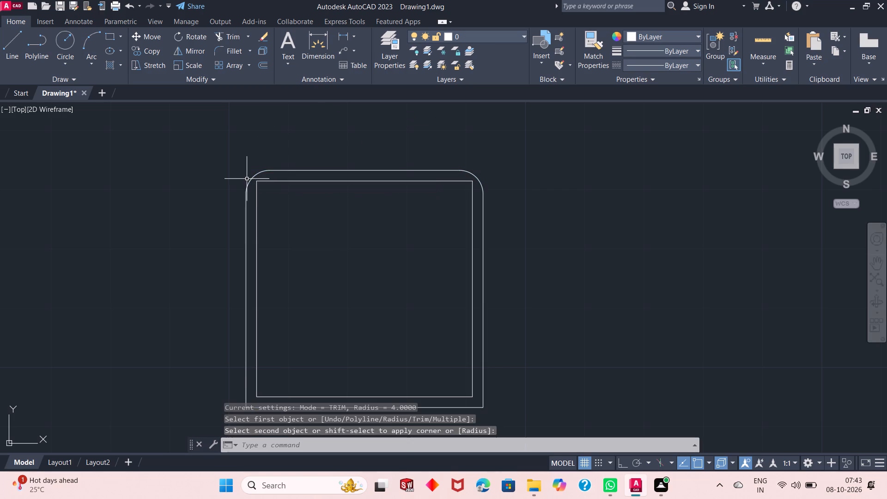
Fillet the two lower corners of the outer square with the same radius of 4.
scroll(297, 147, down, 1)
scroll(343, 284, up, 1)
key(space)
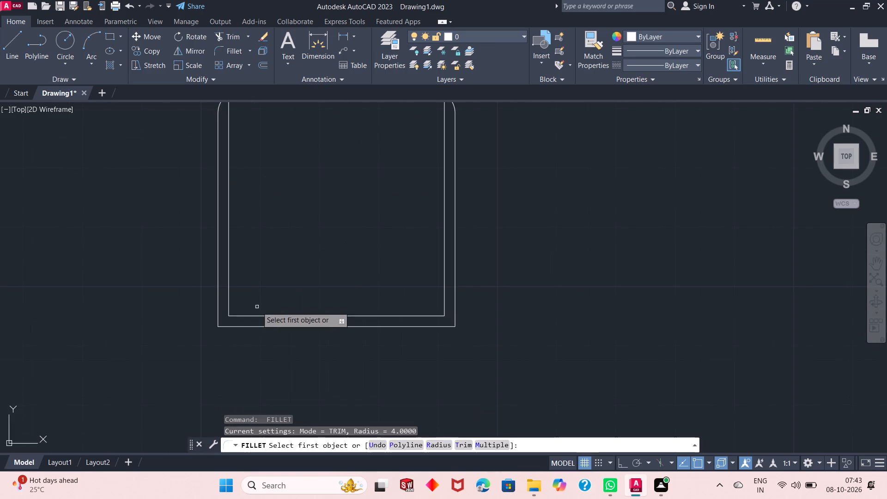
click(234, 325)
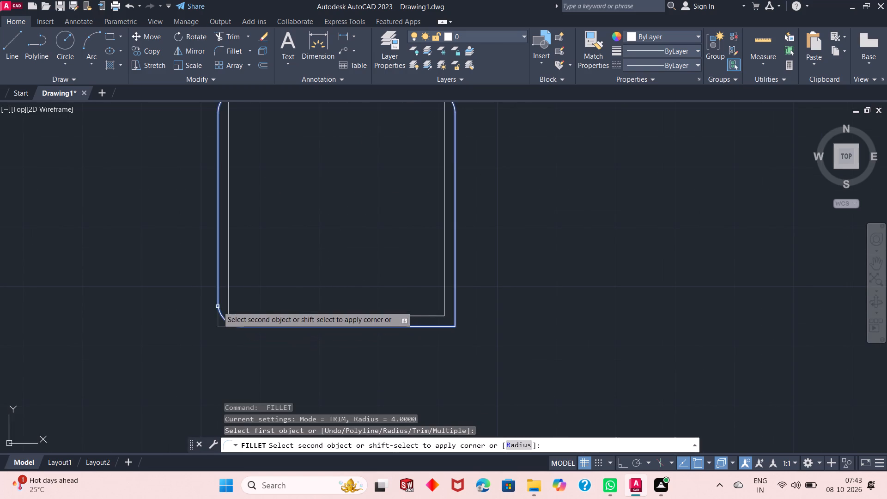
click(218, 306)
key(space)
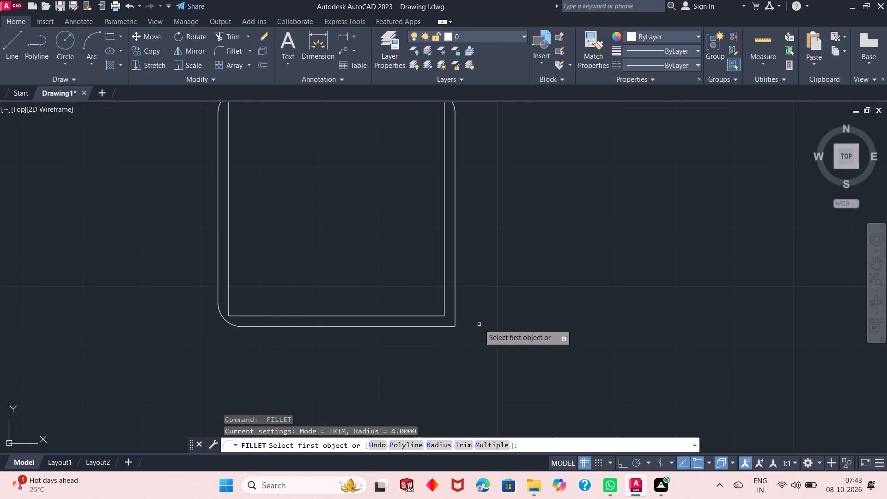
click(456, 315)
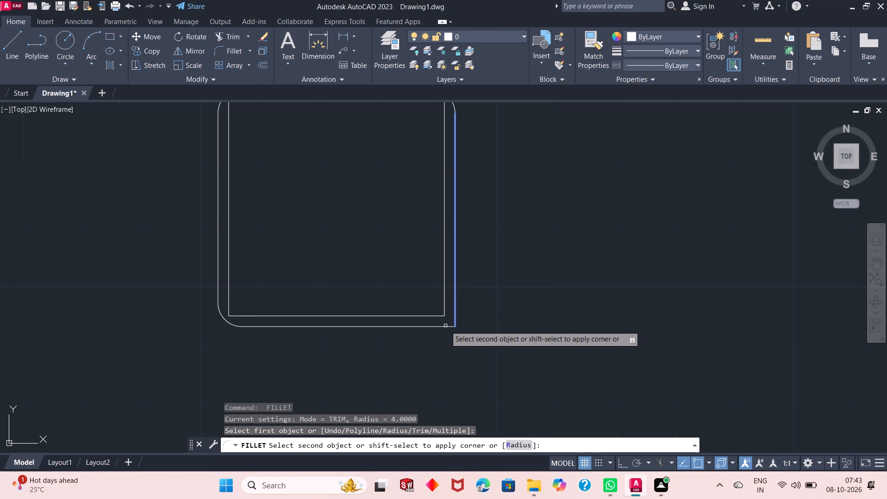
click(445, 326)
Fillet the two upper corners of the inner square with a radius of 2.2.
scroll(473, 328, down, 1)
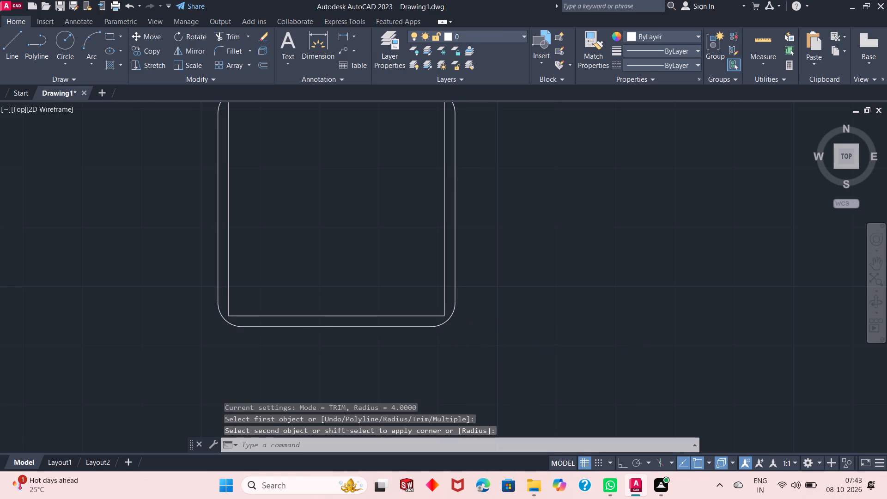
scroll(409, 248, up, 1)
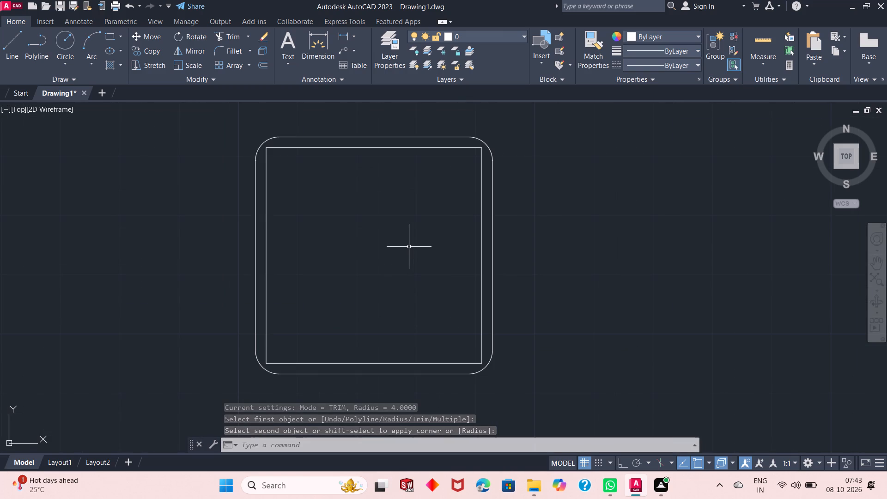
scroll(390, 253, down, 1)
scroll(390, 253, up, 3)
scroll(390, 254, down, 2)
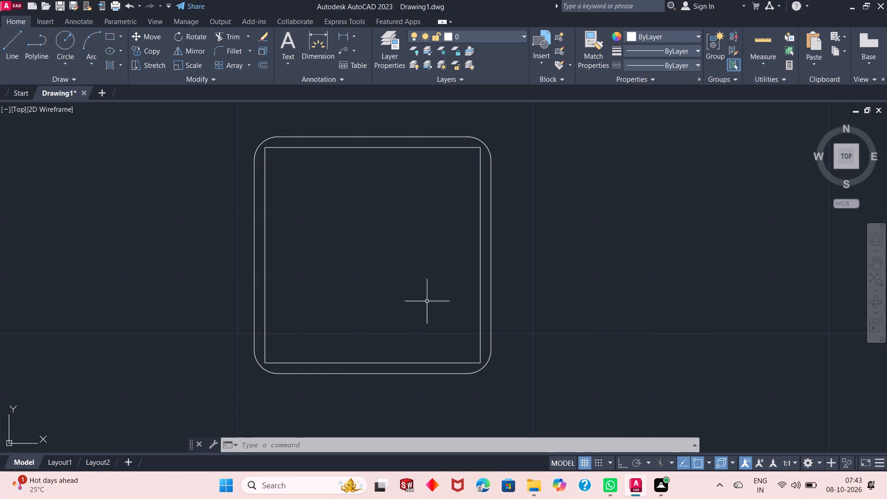
key(space)
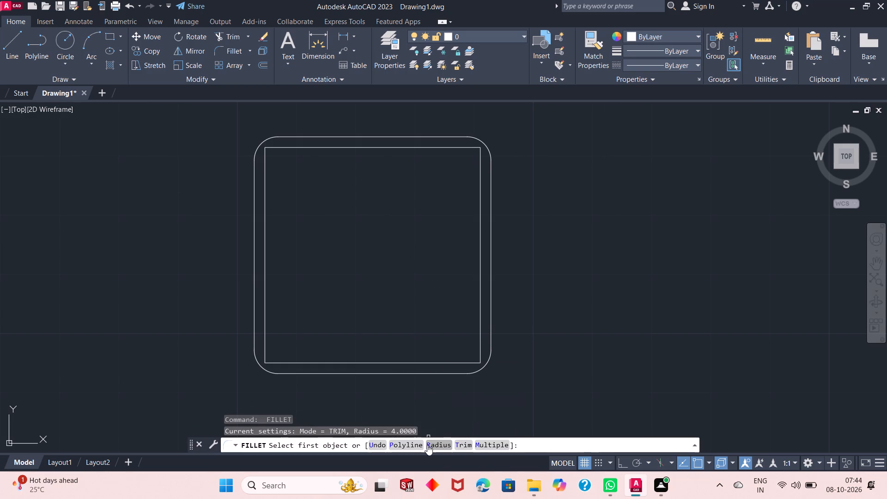
click(427, 445)
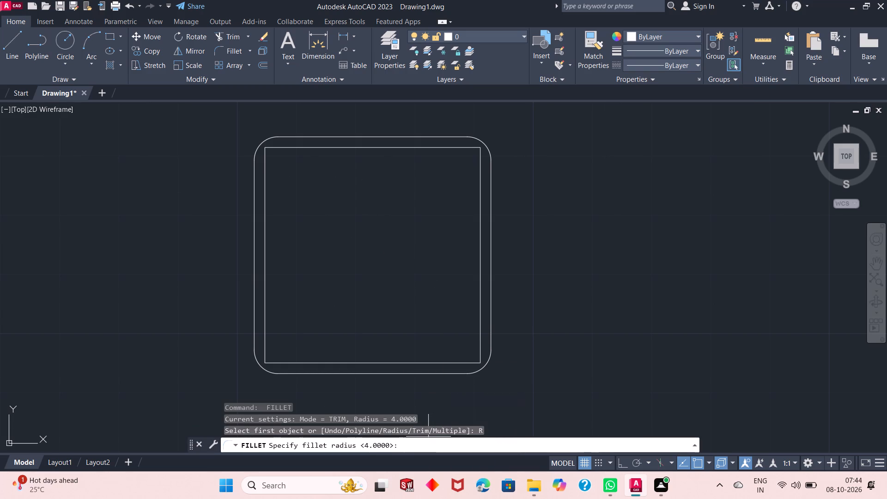
text(2.2)
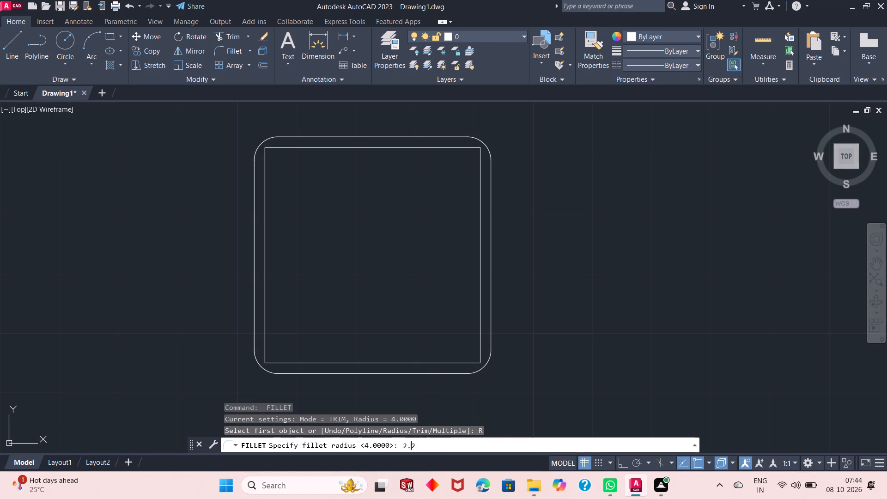
key(Return)
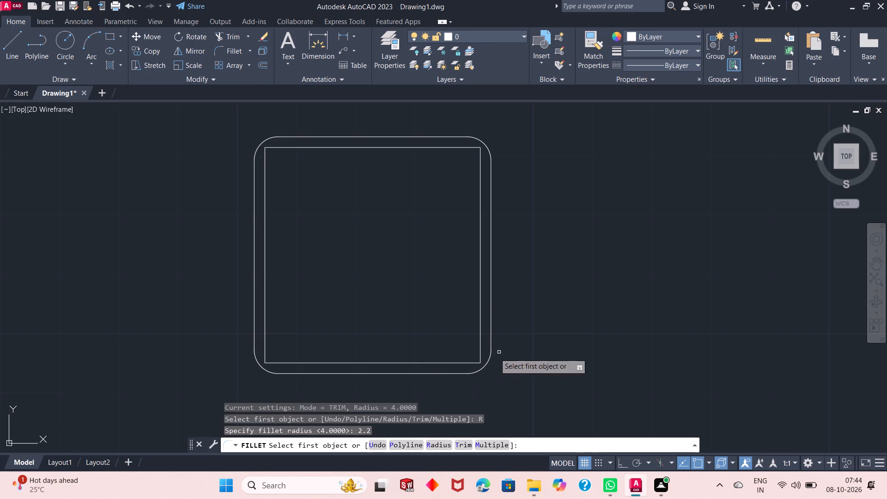
click(465, 148)
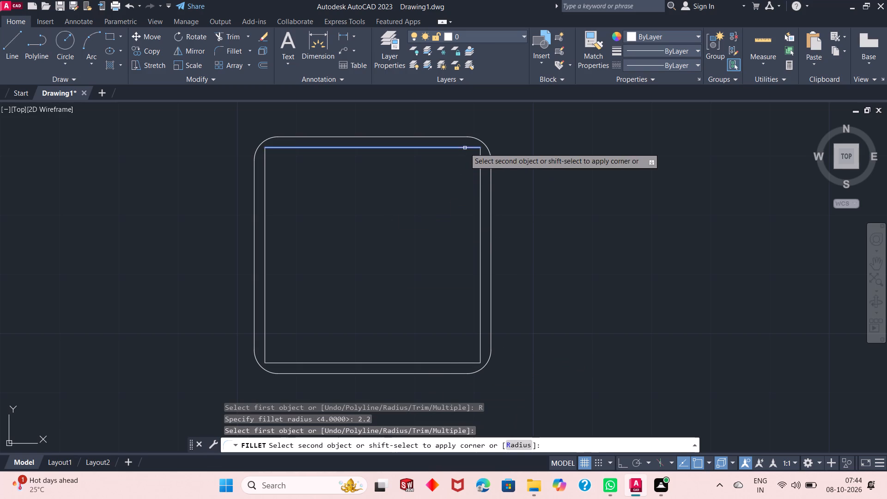
click(480, 166)
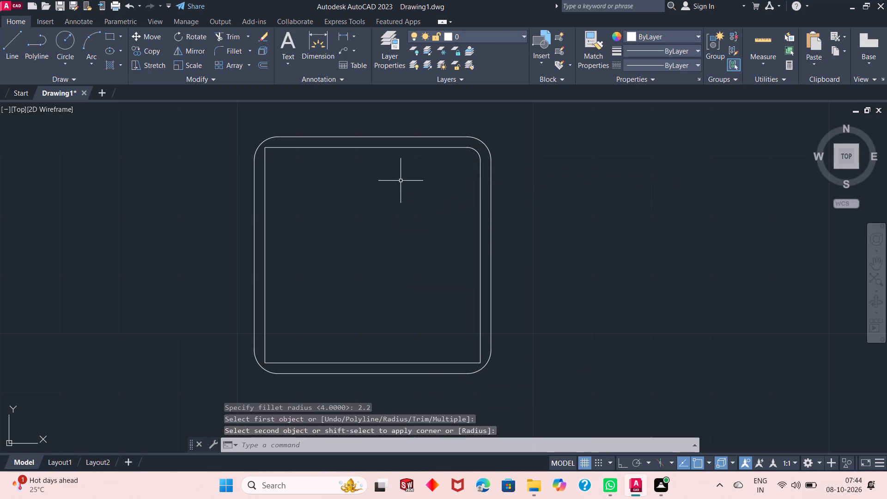
key(space)
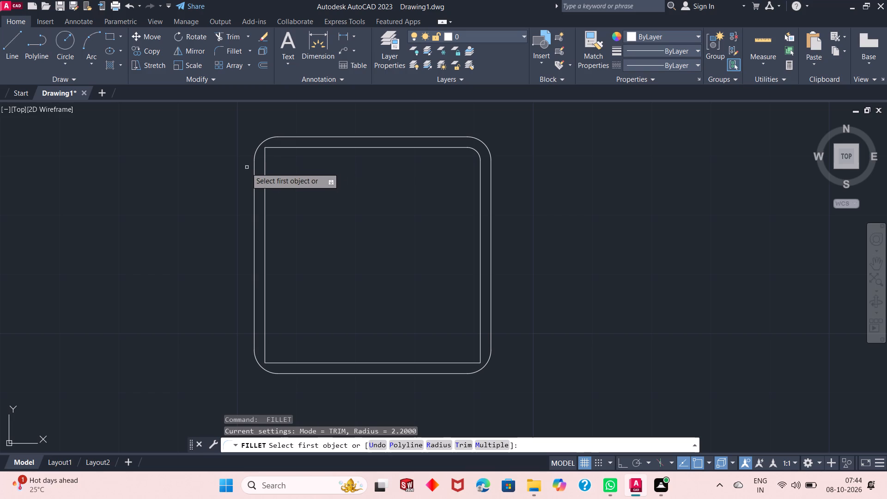
click(265, 164)
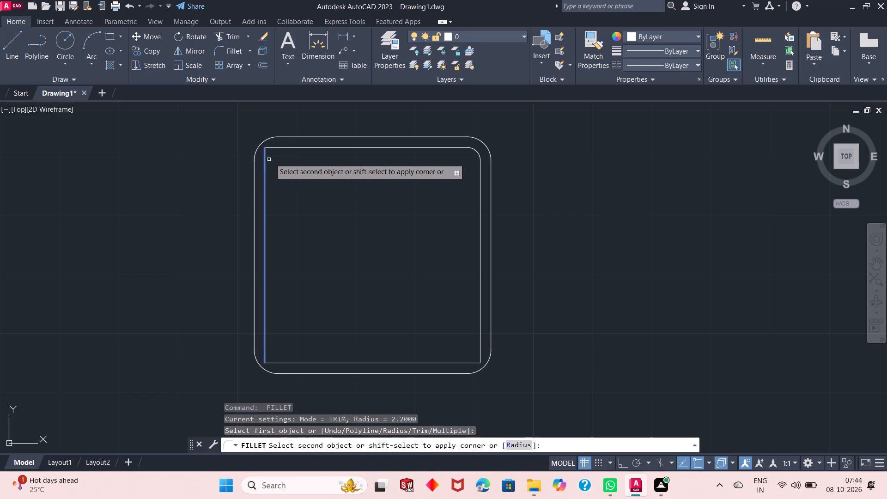
click(281, 147)
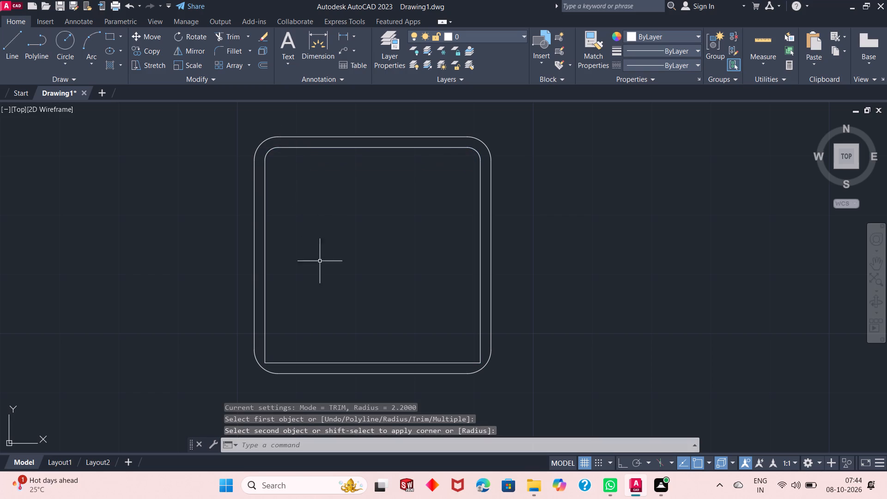
Fillet the two lower corners of the inner square with the same radius of 2.2.
key(space)
click(276, 364)
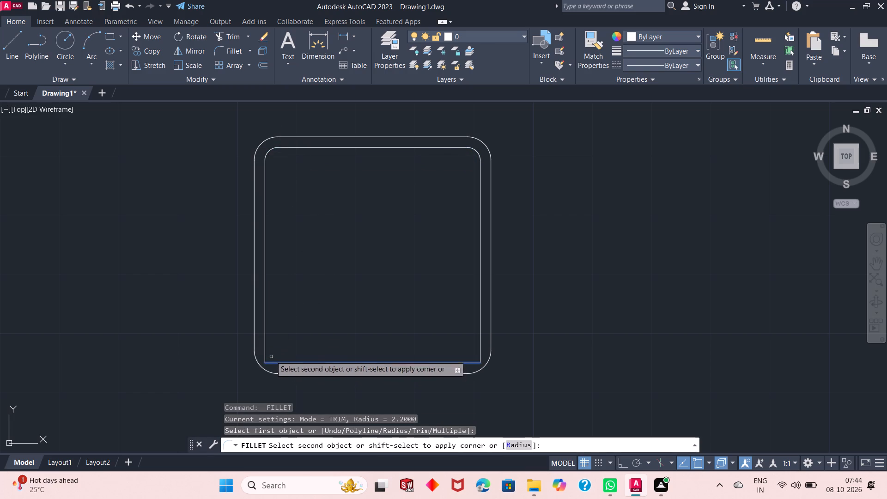
click(266, 341)
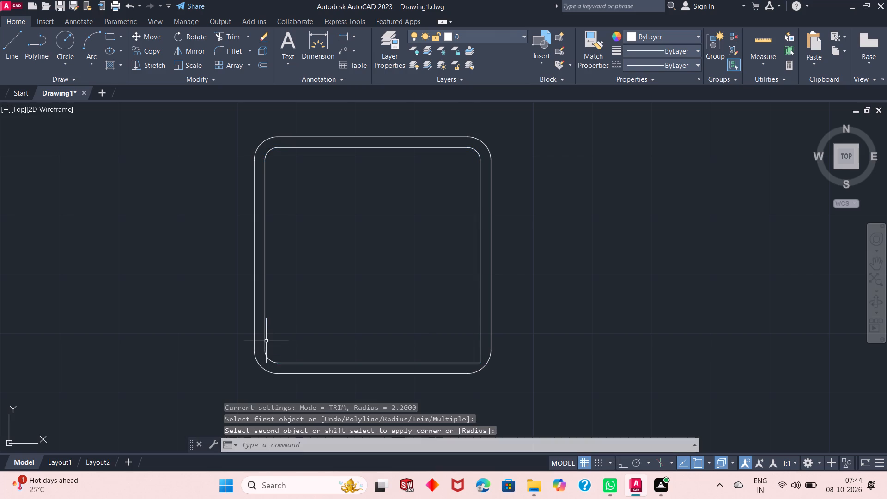
key(space)
click(473, 363)
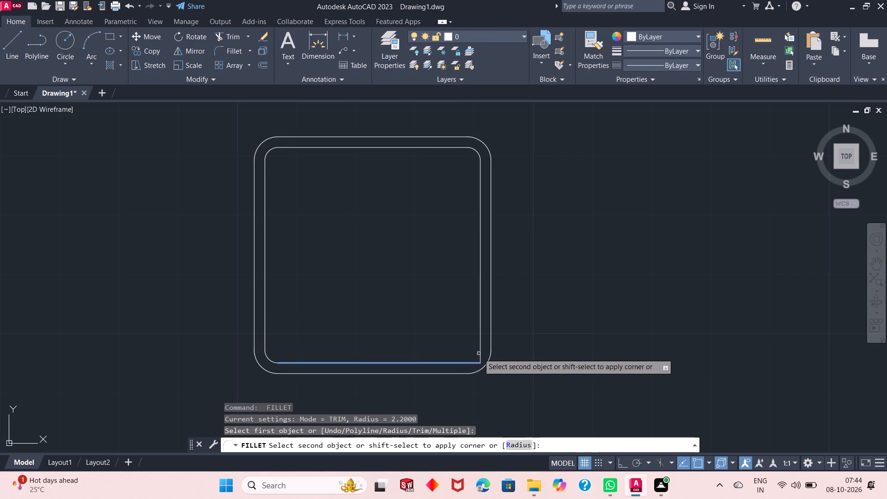
click(479, 347)
right_click(551, 224)
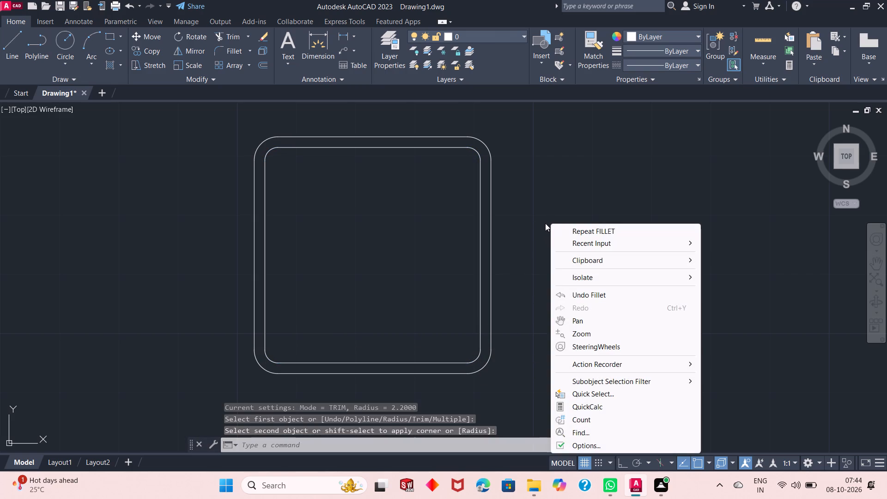
click(535, 231)
click(527, 234)
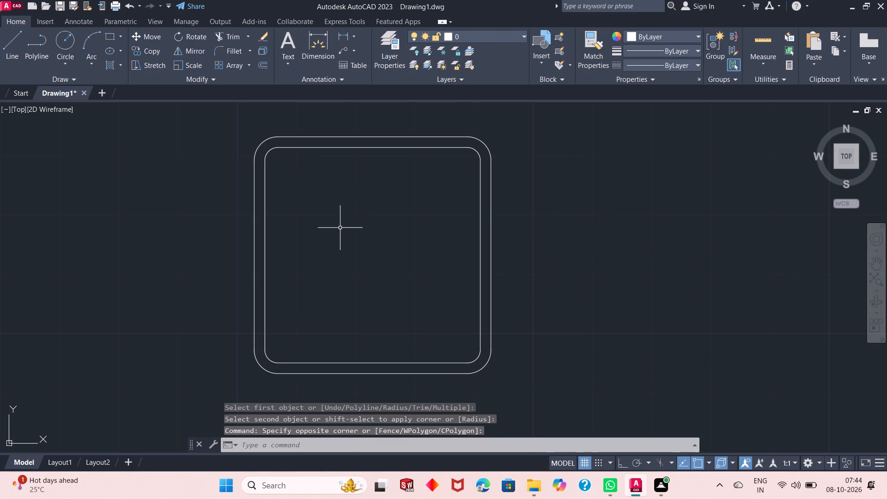
Turn on Ortho mode so that lines are constrained to horizontal and vertical directions.
scroll(340, 230, down, 1)
scroll(340, 231, up, 1)
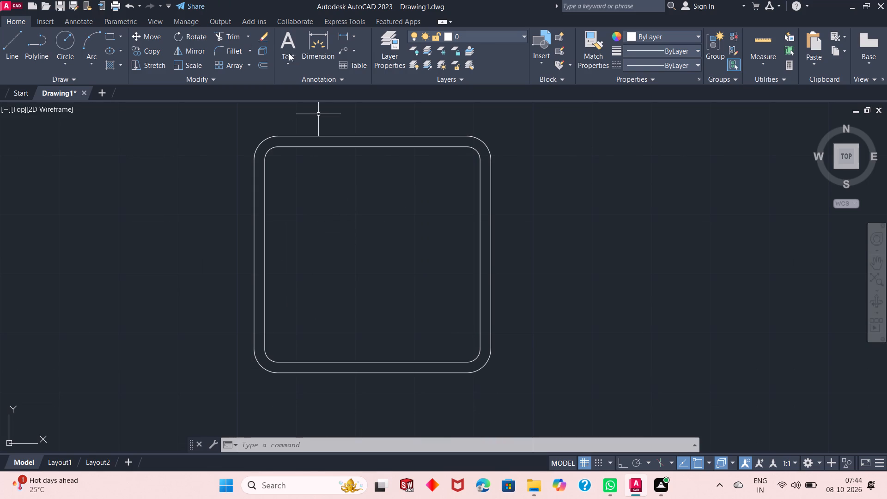
click(20, 50)
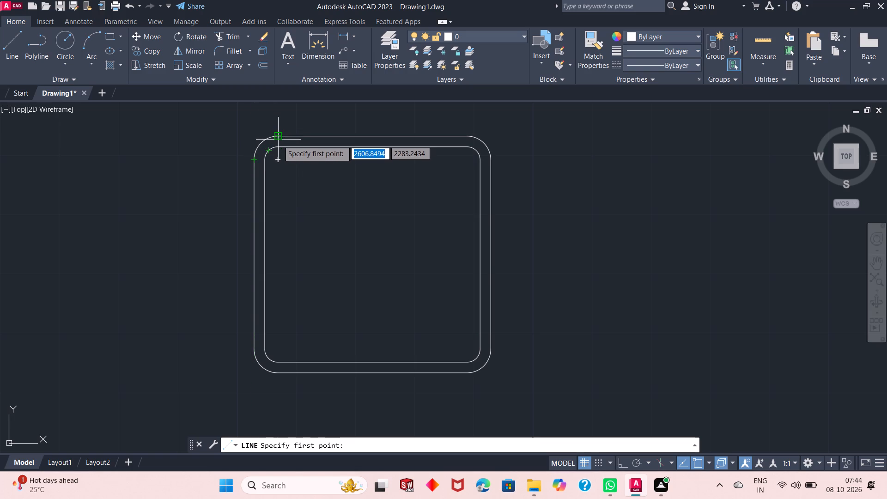
scroll(278, 143, up, 2)
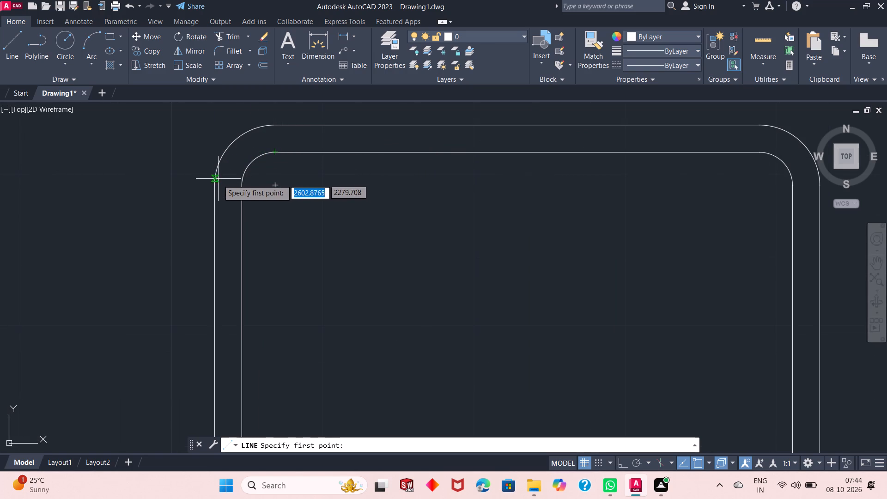
click(215, 152)
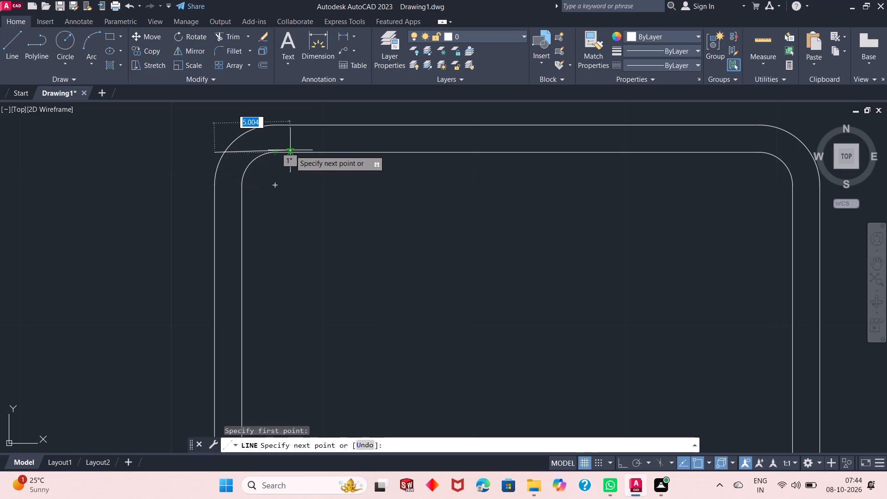
key(F8)
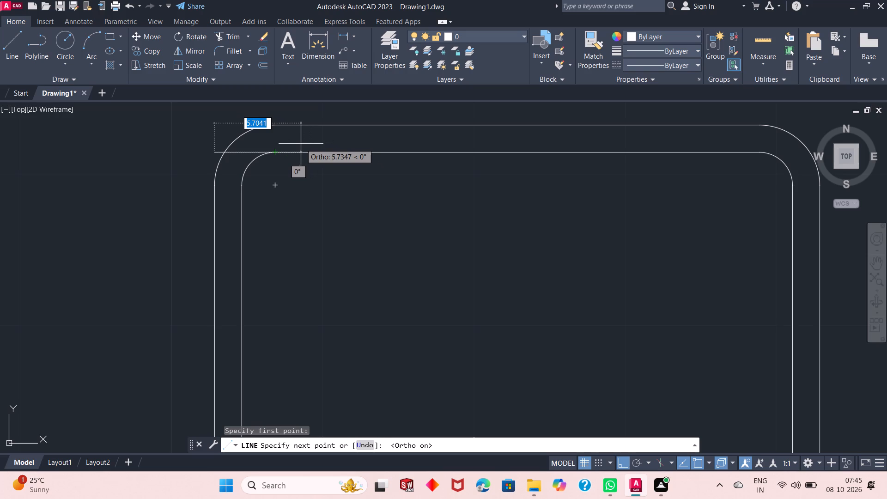
key(Escape)
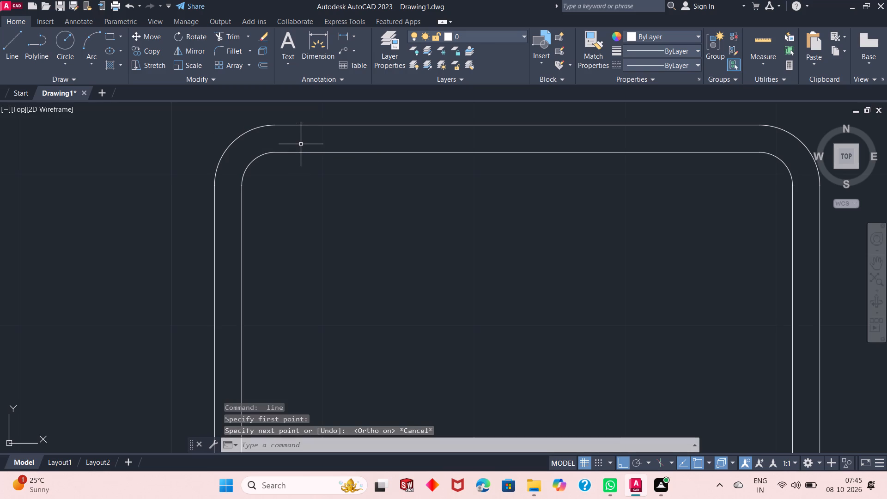
Draw a line from the inner square's top-edge midpoint 11.8 to the left, continuing vertically down to its bottom edge.
key(space)
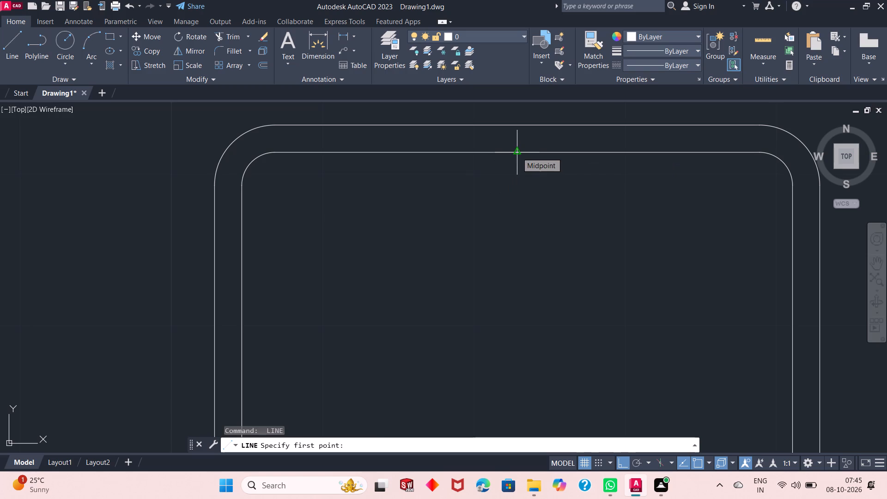
click(517, 152)
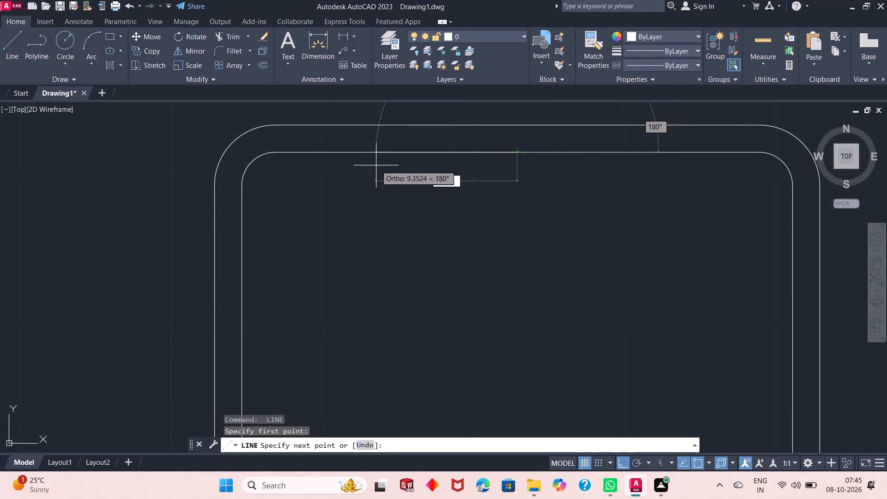
text(11)
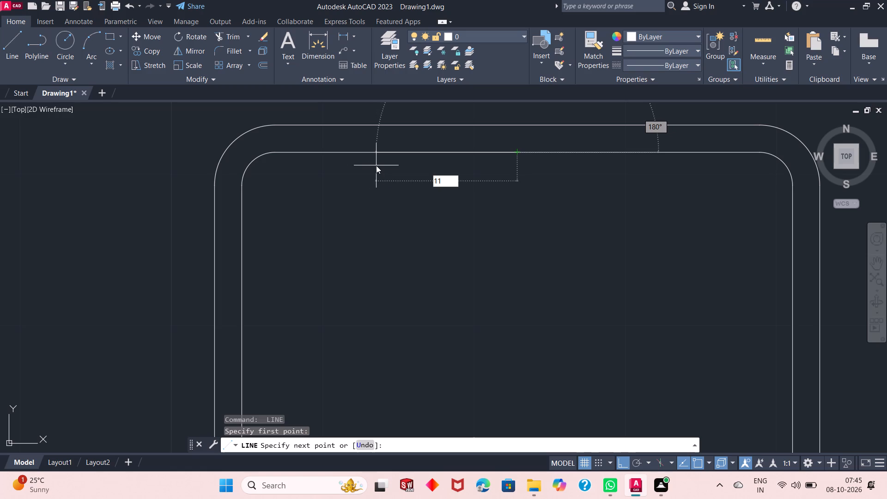
text(.8)
key(Return)
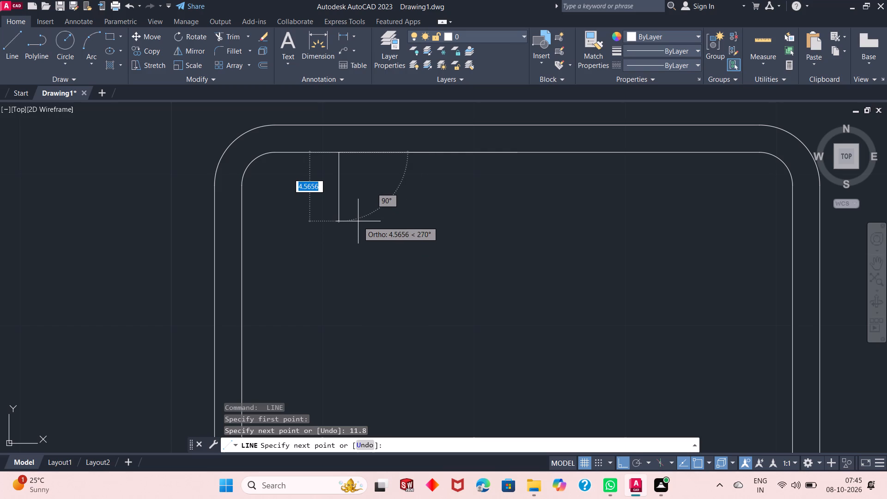
scroll(358, 221, down, 2)
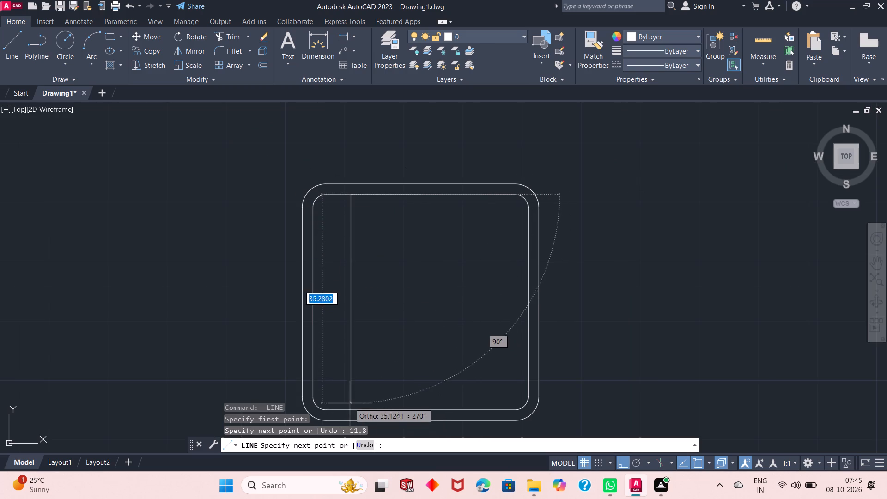
click(351, 409)
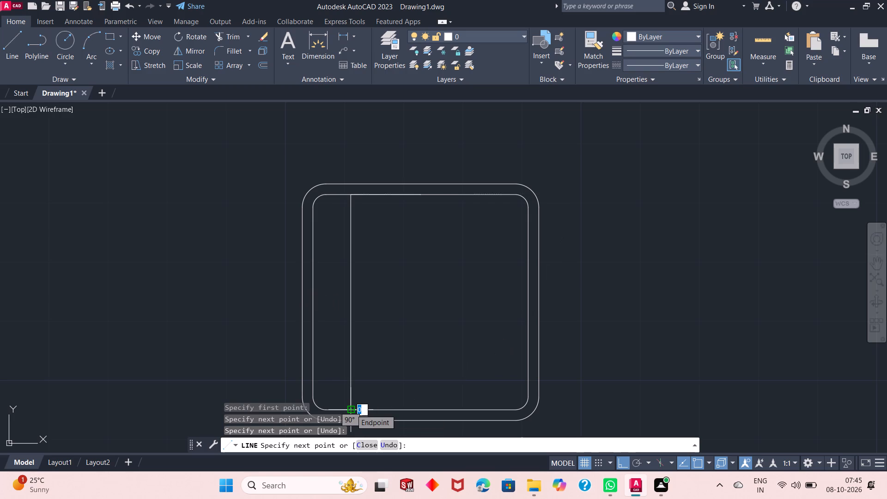
key(Escape)
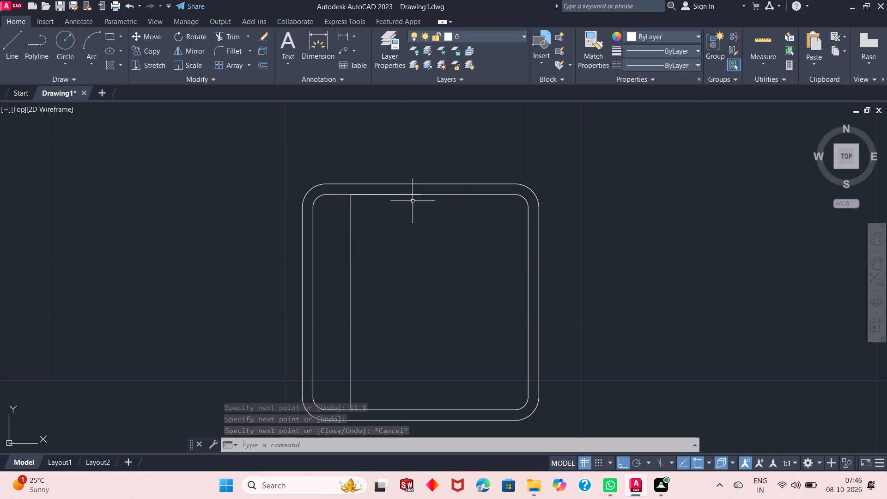
Draw a line from the inner square's top-edge midpoint 11.8 to the right, continuing vertically down to its bottom edge.
click(15, 42)
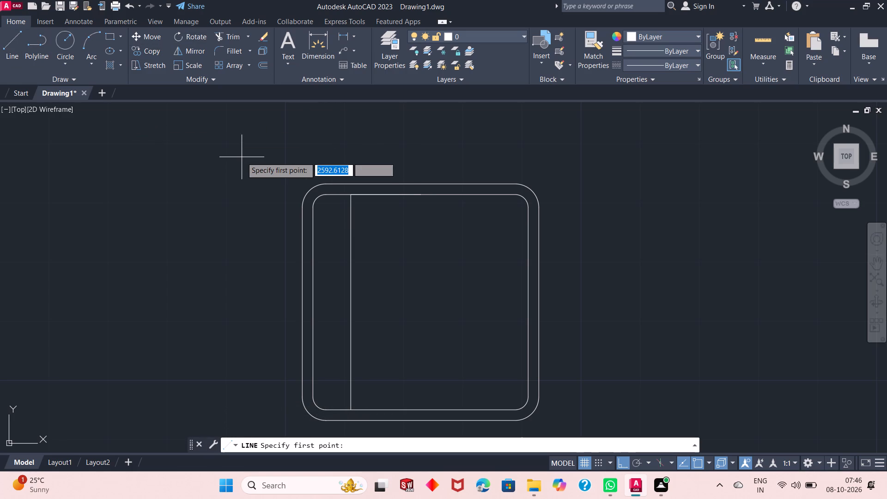
click(420, 195)
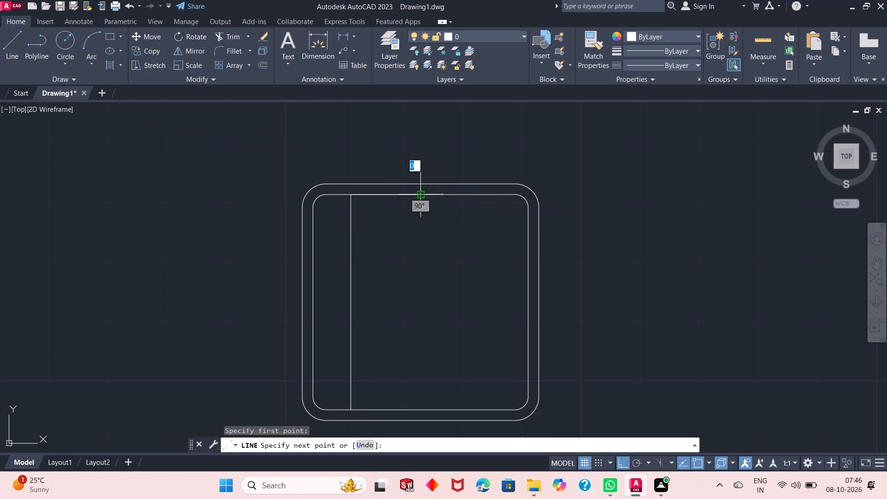
text(11.8)
key(Return)
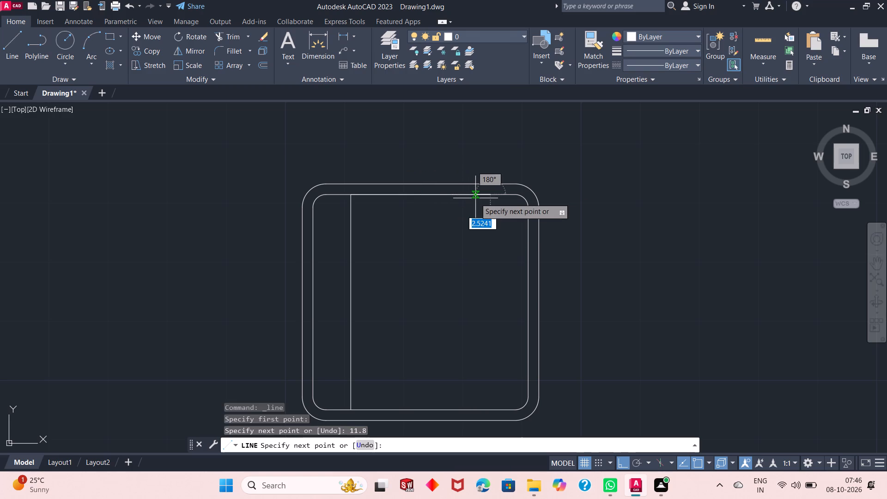
click(492, 410)
right_click(582, 285)
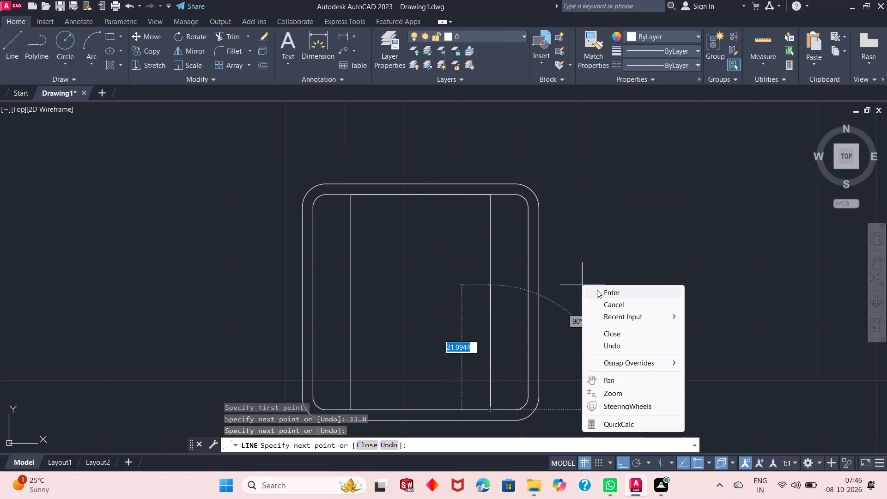
click(604, 295)
Measure the spacing between the two vertical lines inside the inner square.
click(769, 35)
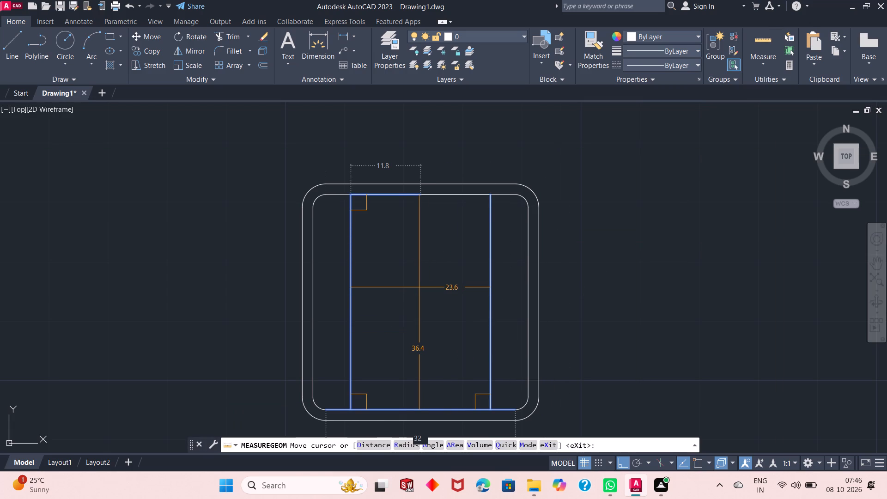
key(Escape)
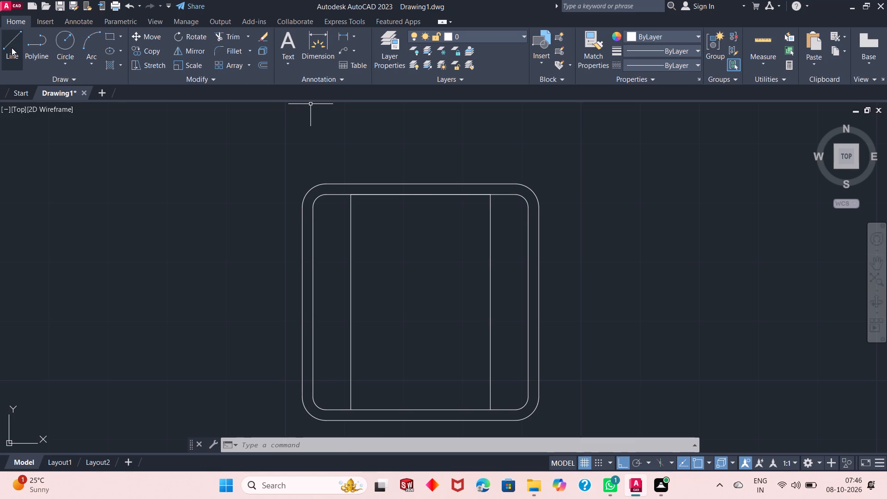
Erase the two horizontal 11.8 construction segments lying on the inner square's top edge.
click(391, 195)
click(456, 196)
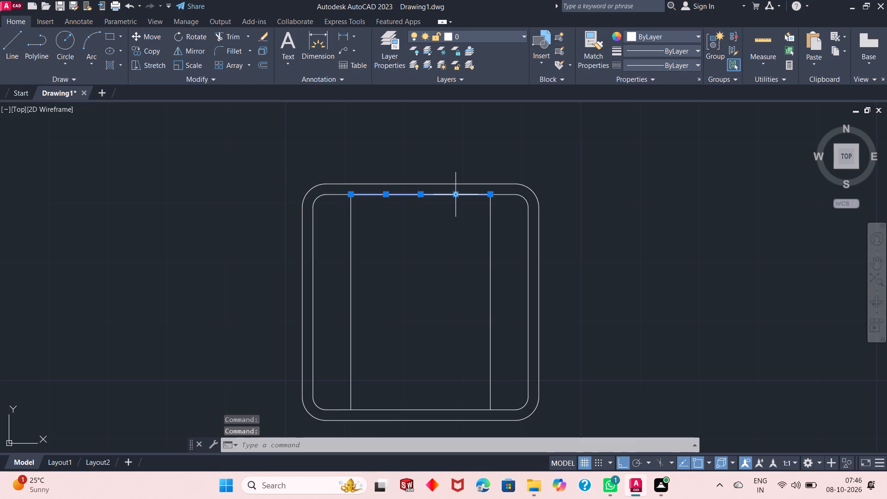
right_click(598, 183)
click(636, 253)
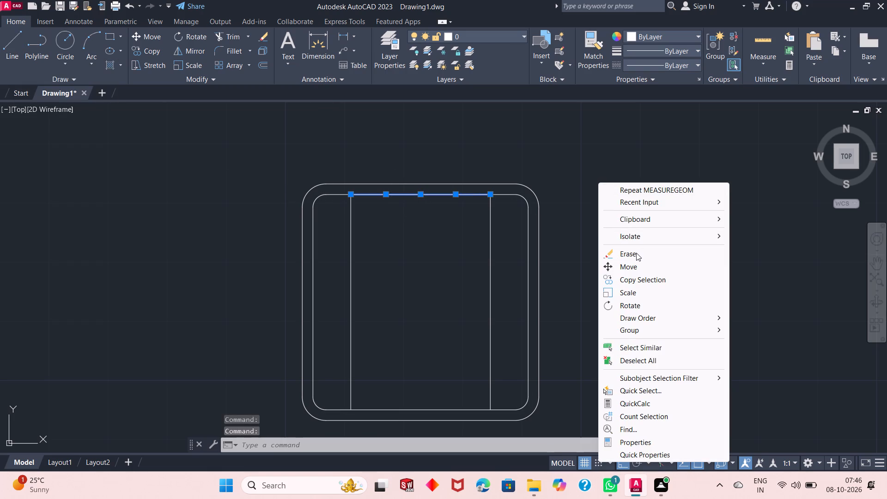
Draw a line from the inner square's left-edge midpoint 11.8 down, continuing horizontally to the left vertical line.
click(9, 54)
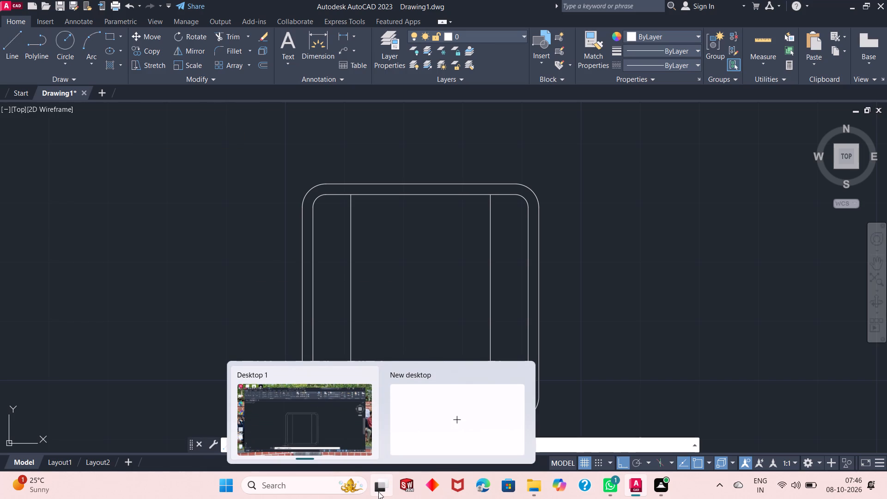
scroll(433, 241, down, 1)
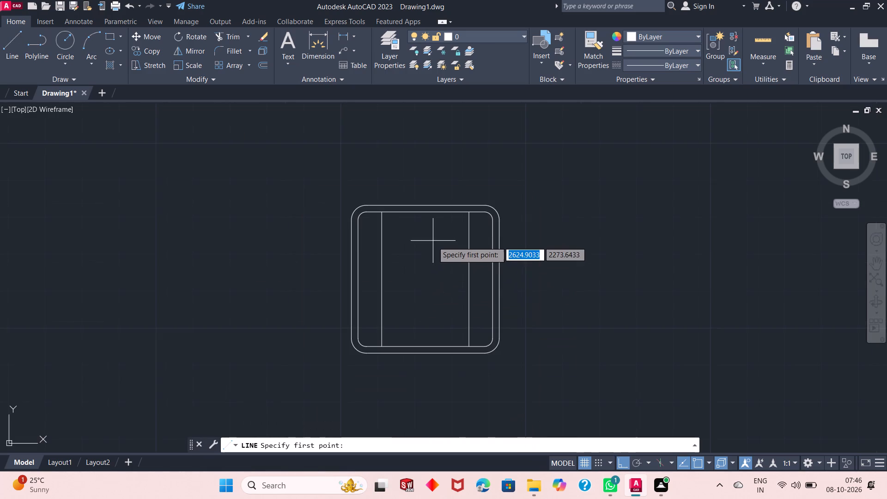
scroll(421, 288, up, 2)
scroll(465, 207, down, 1)
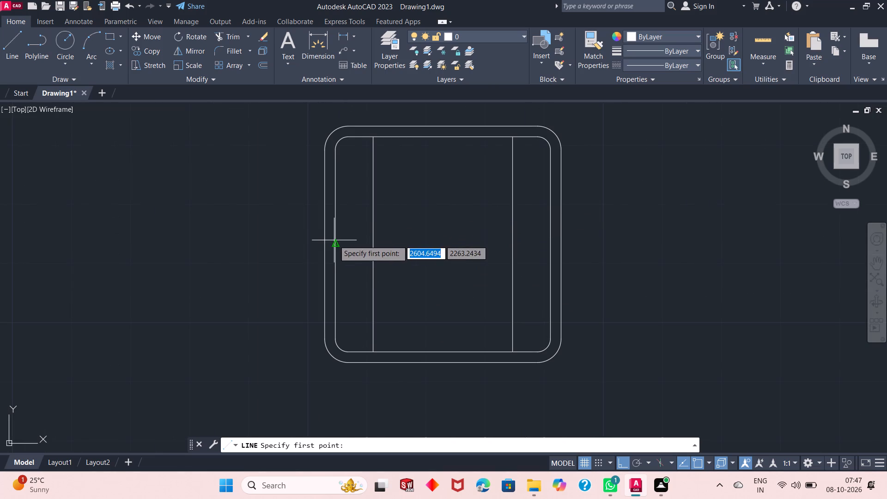
click(336, 243)
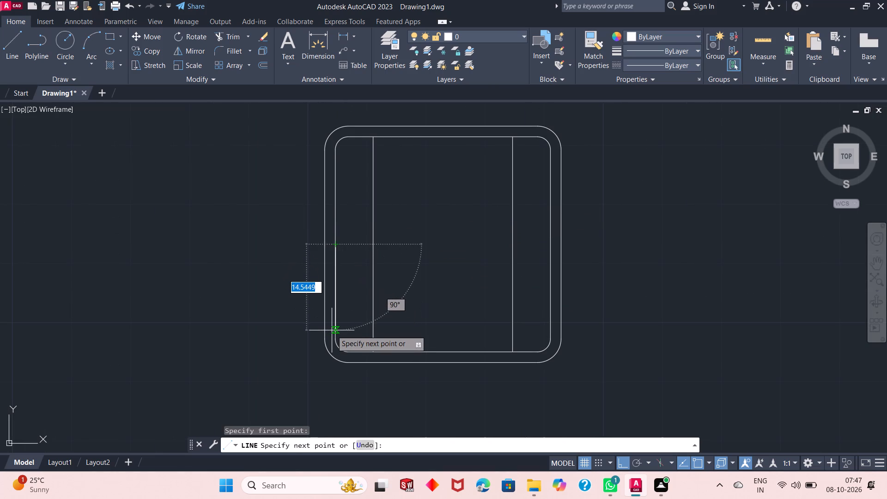
text(11.8)
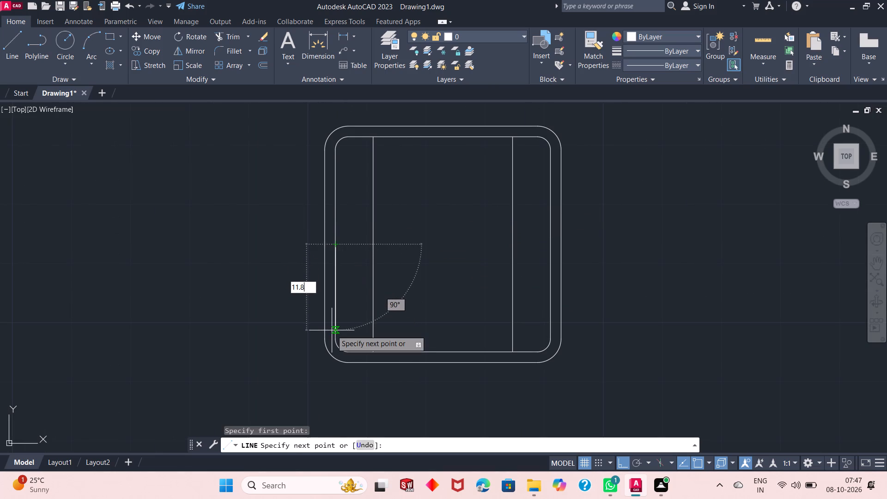
key(Return)
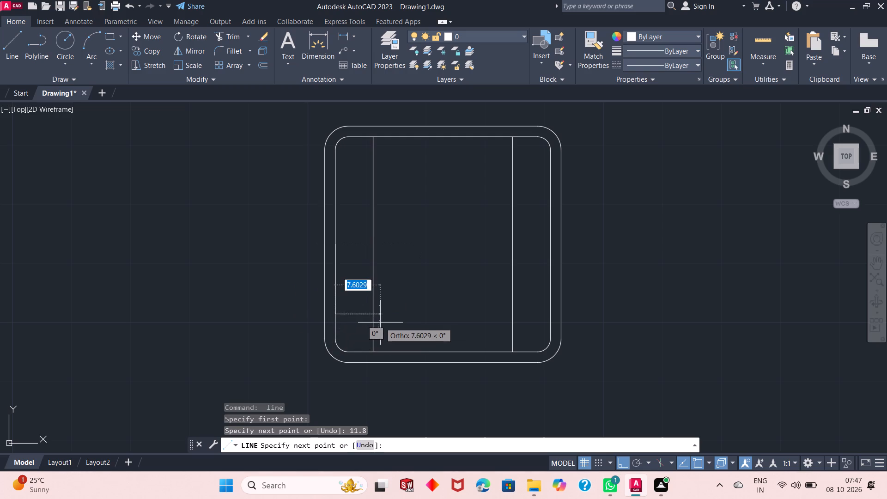
click(373, 316)
right_click(373, 316)
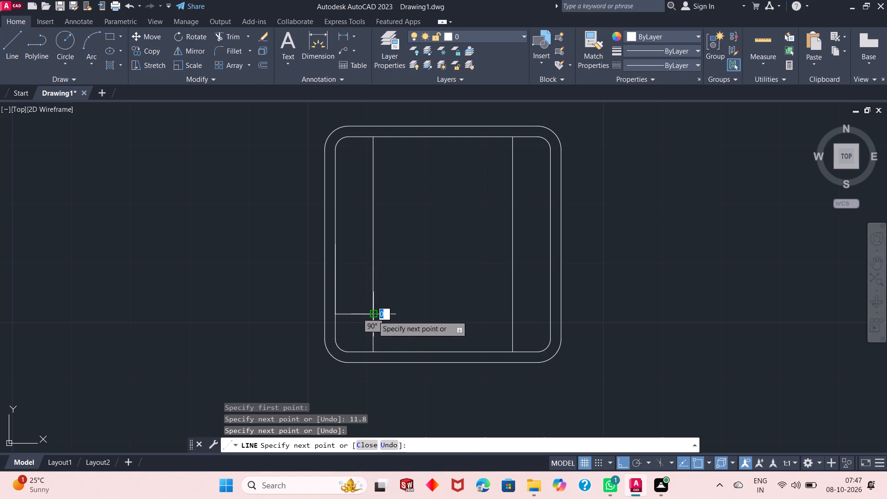
click(390, 320)
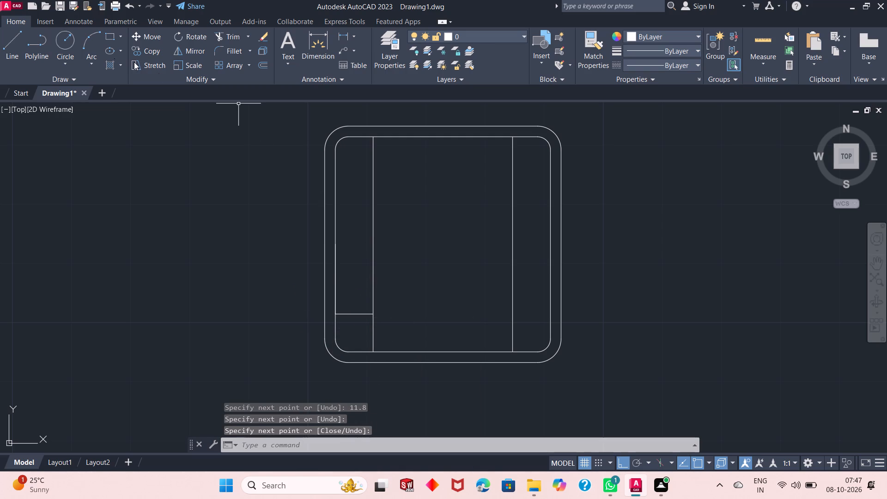
Draw a line from the inner square's left-edge midpoint 11.8 up, continuing horizontally to the left vertical line.
click(2, 50)
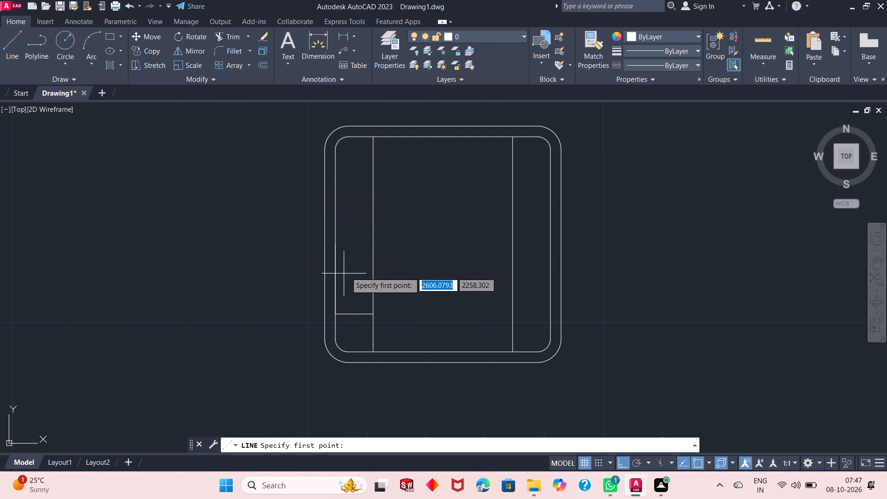
click(336, 244)
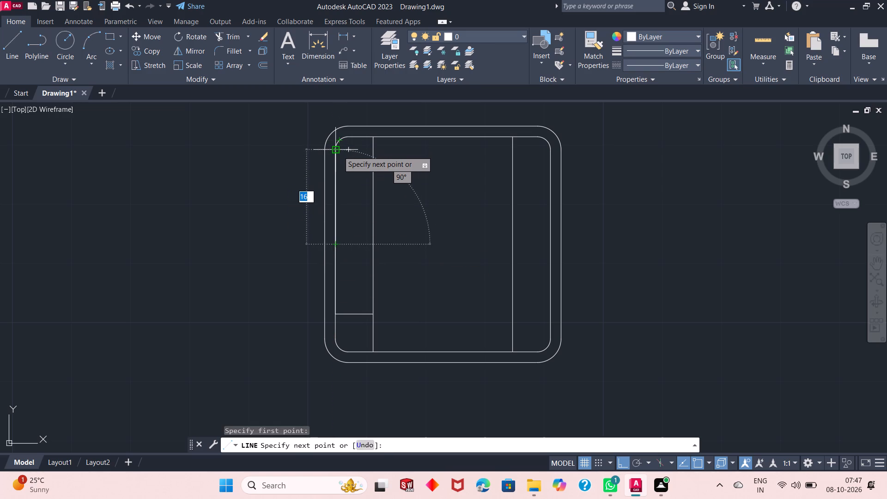
text(11.8)
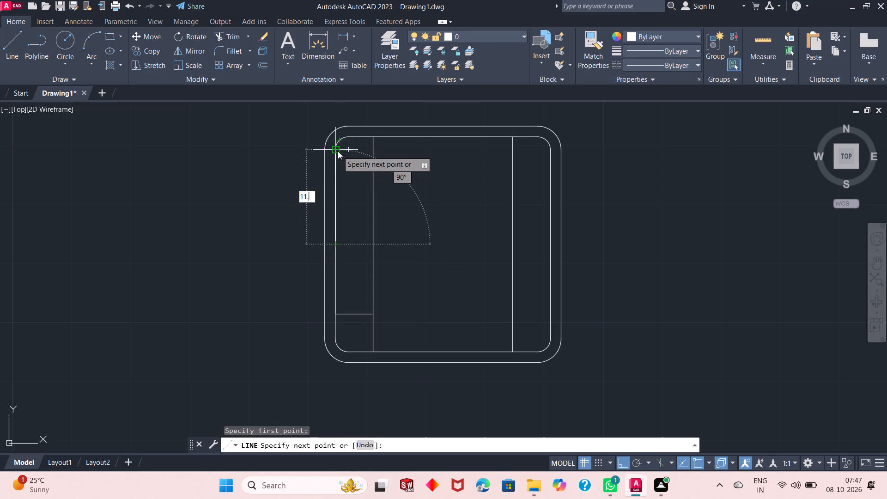
key(Return)
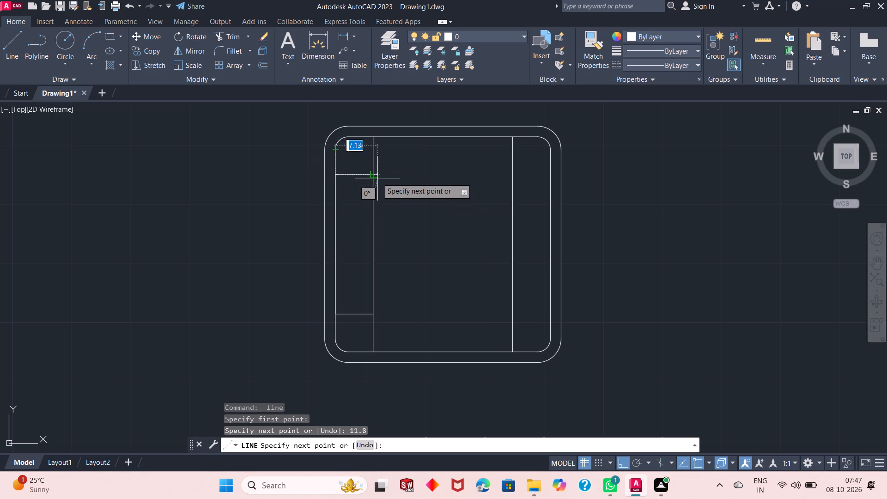
click(376, 176)
right_click(421, 185)
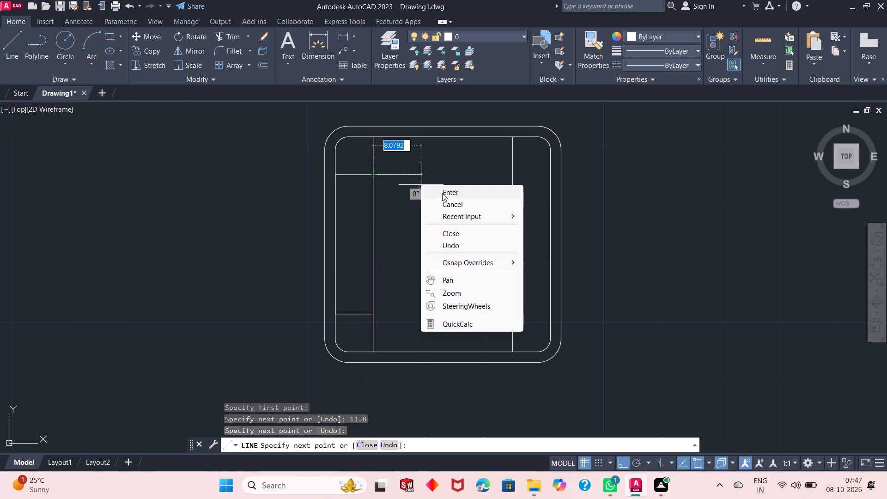
click(446, 190)
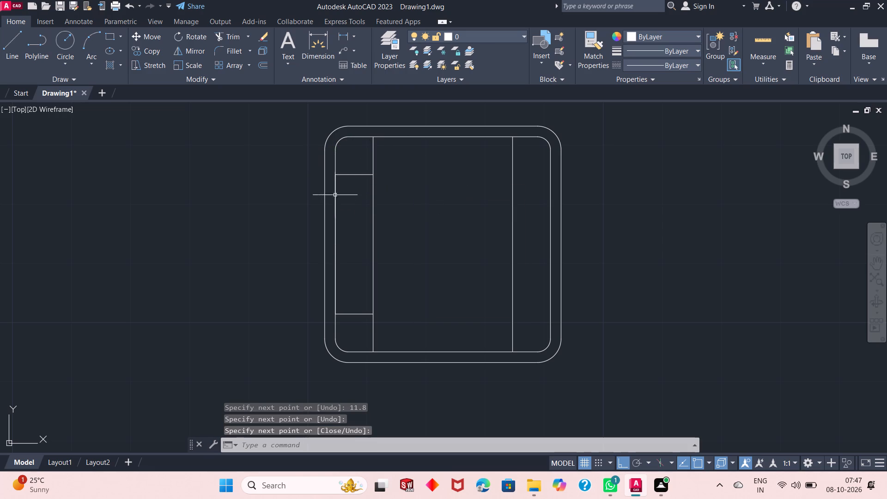
Erase the two vertical 11.8 construction segments lying on the inner square's left edge.
click(334, 199)
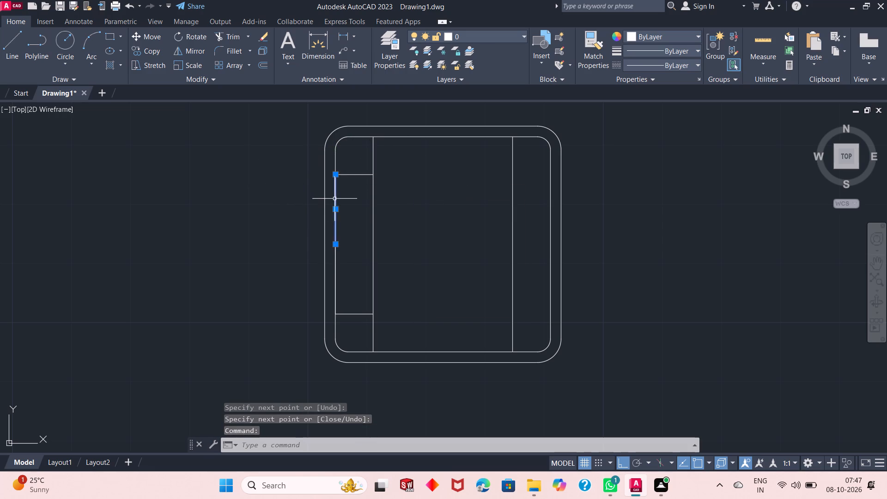
click(335, 274)
right_click(173, 189)
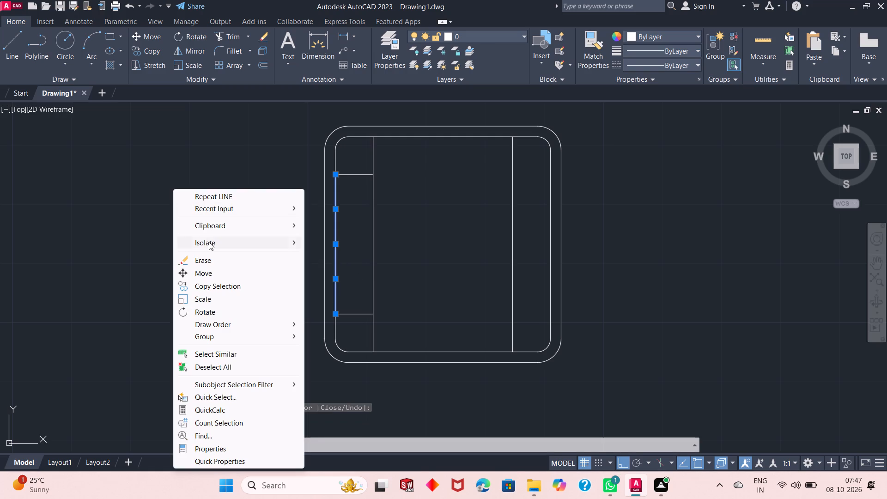
click(218, 259)
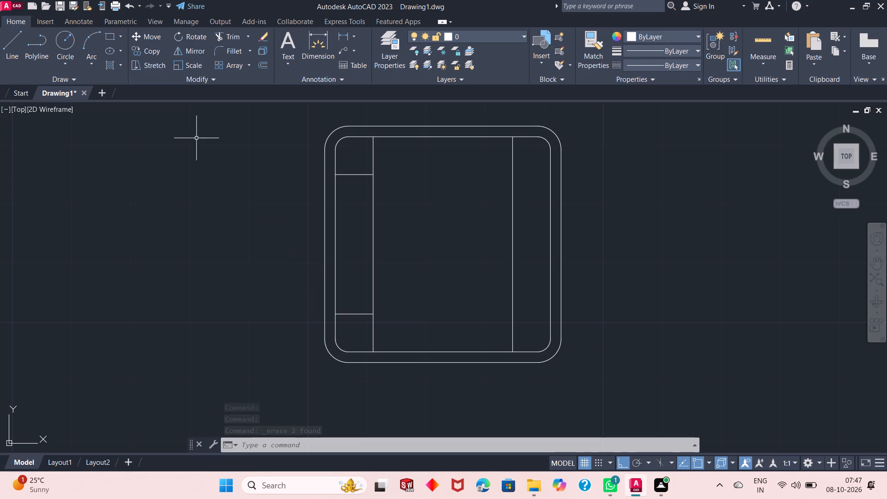
Draw a line from the inner square's right-edge midpoint 11.8 up, continuing horizontally to the right vertical line.
click(15, 47)
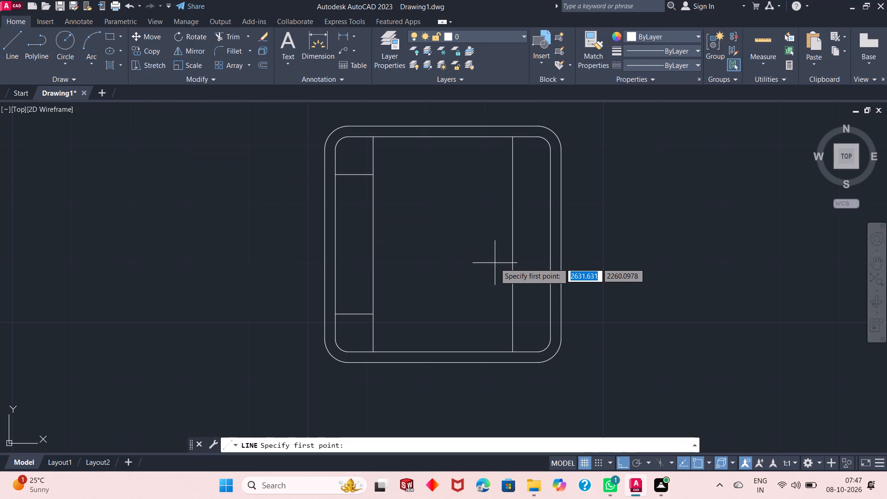
click(550, 246)
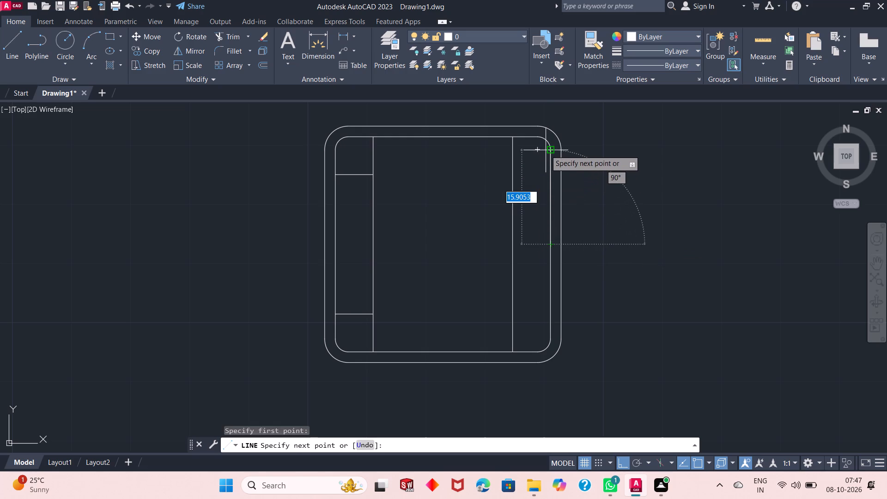
text(11.8)
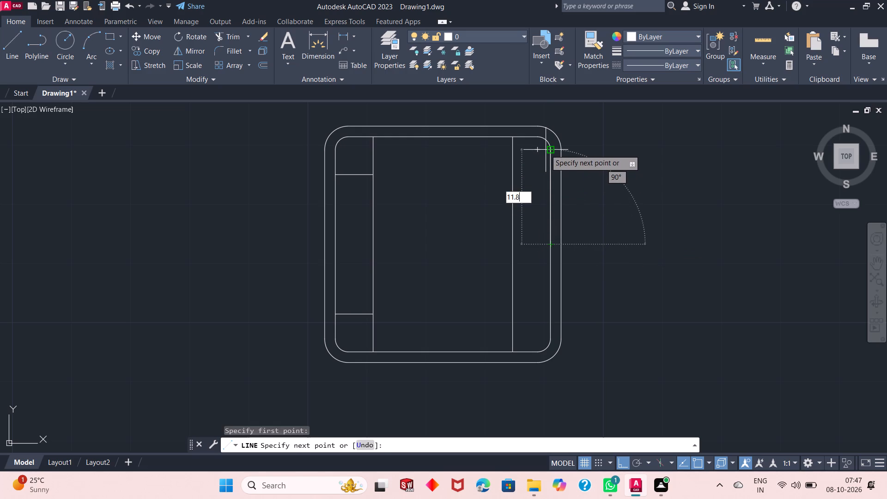
key(Return)
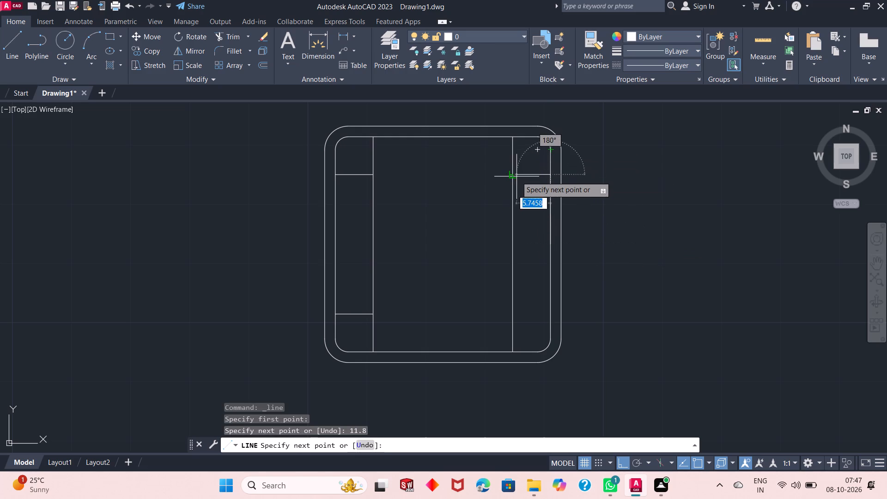
click(511, 177)
right_click(411, 180)
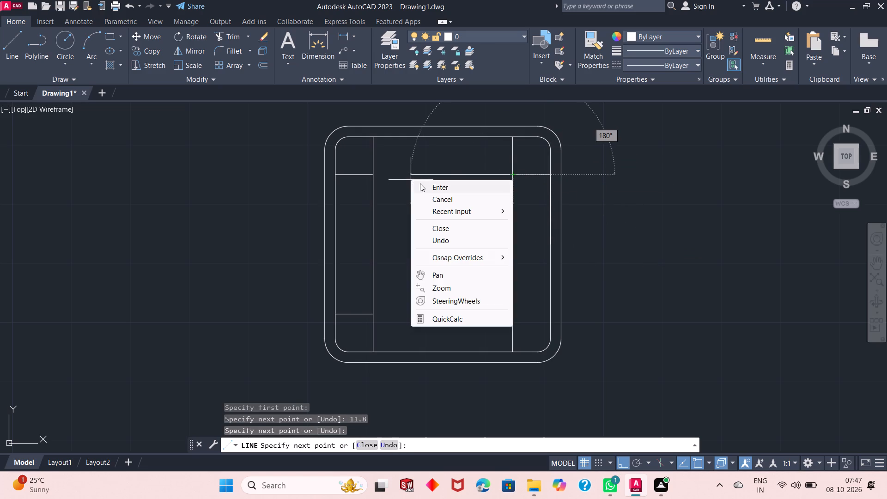
click(420, 184)
Draw a line from the inner square's right-edge midpoint 11.8 down, continuing horizontally to the right vertical line.
click(7, 53)
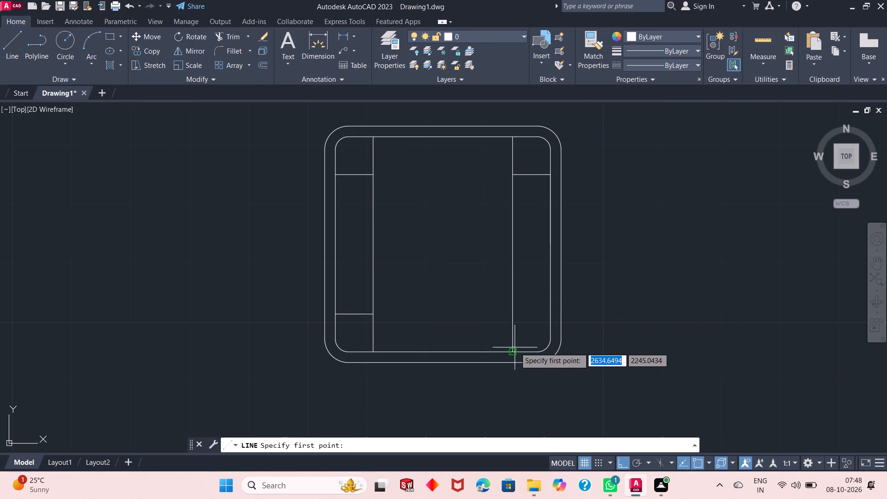
click(551, 244)
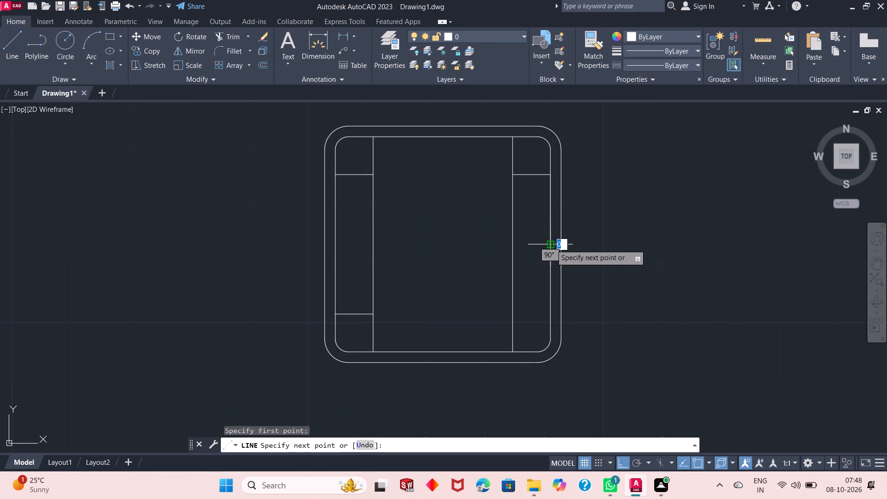
text(11.8)
key(Return)
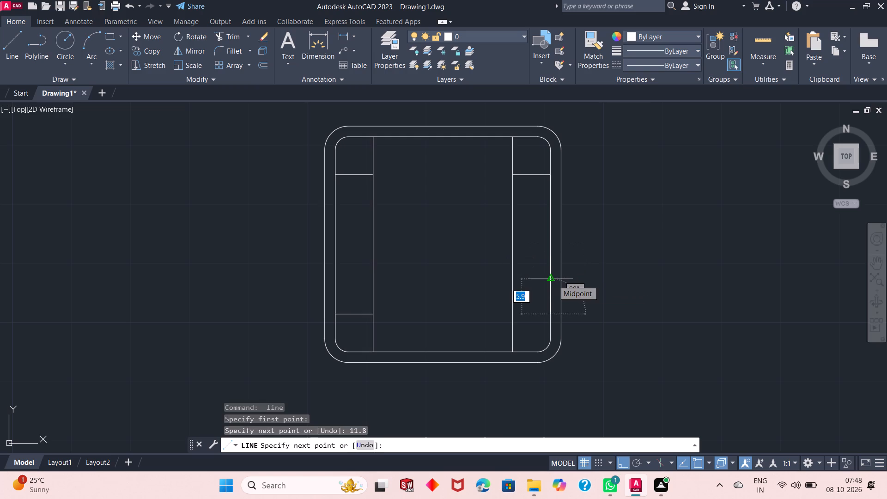
click(512, 312)
right_click(611, 265)
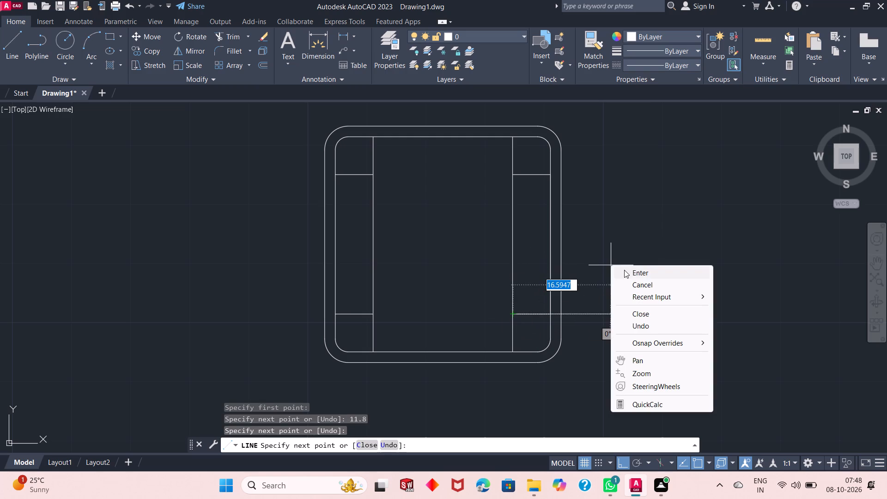
click(626, 271)
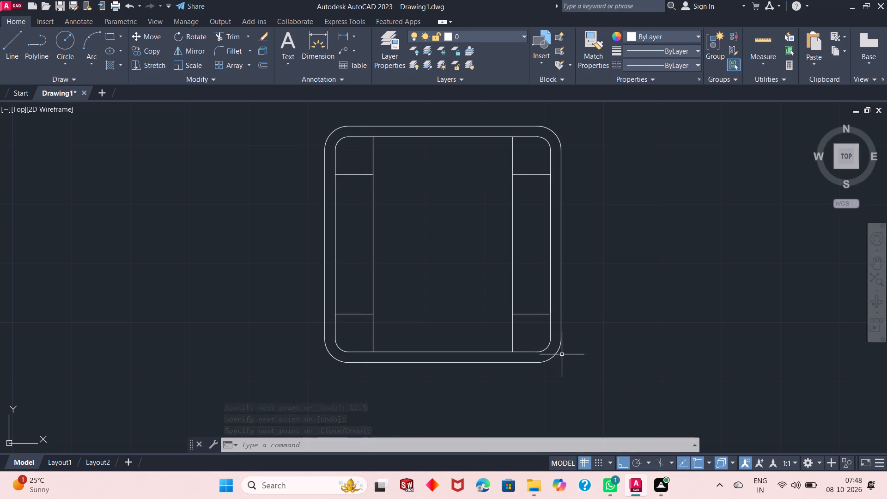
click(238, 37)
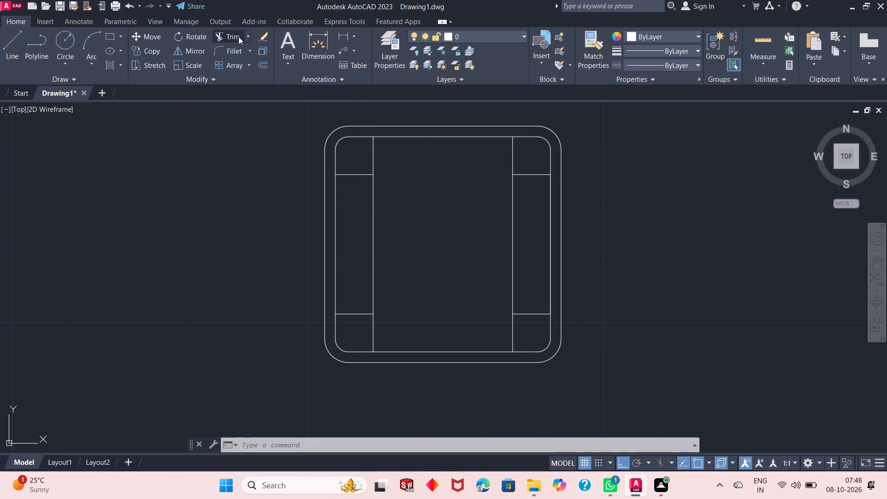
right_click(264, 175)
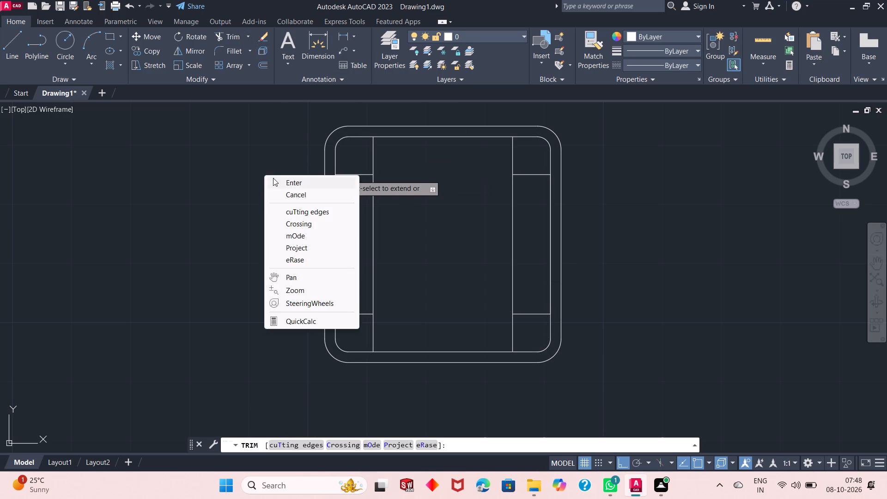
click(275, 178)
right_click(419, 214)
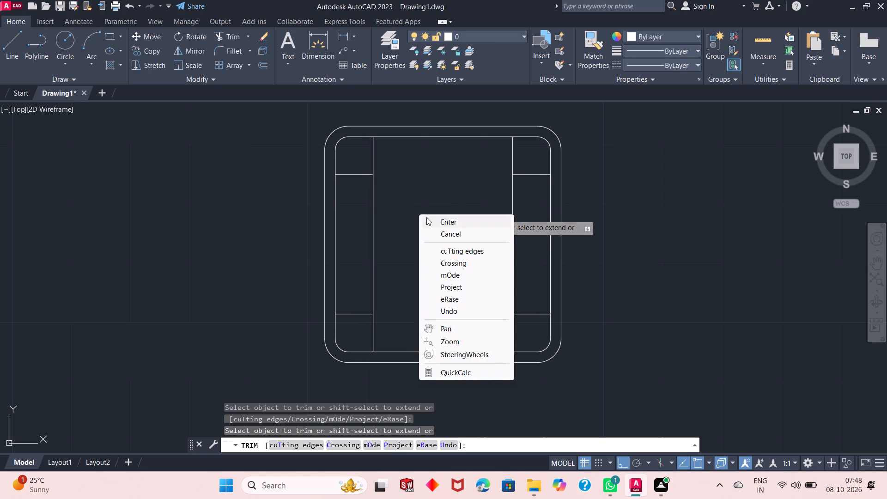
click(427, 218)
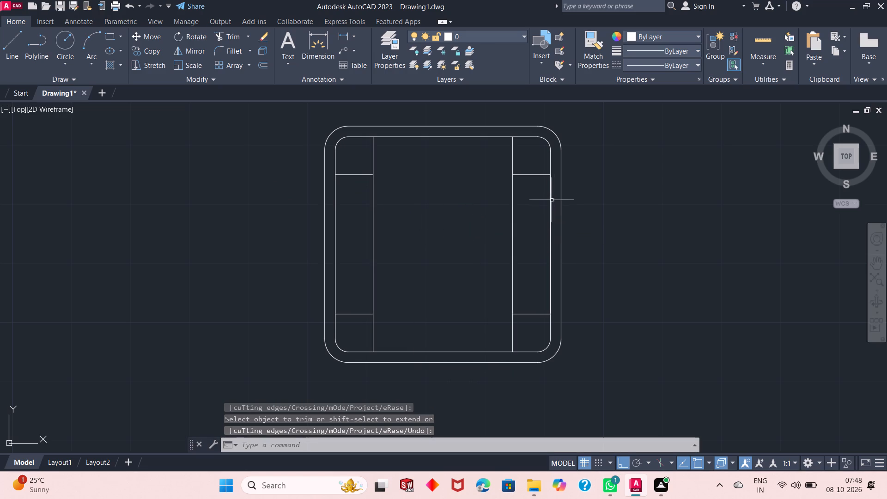
Erase the two vertical 11.8 construction segments lying on the inner square's right edge.
click(551, 201)
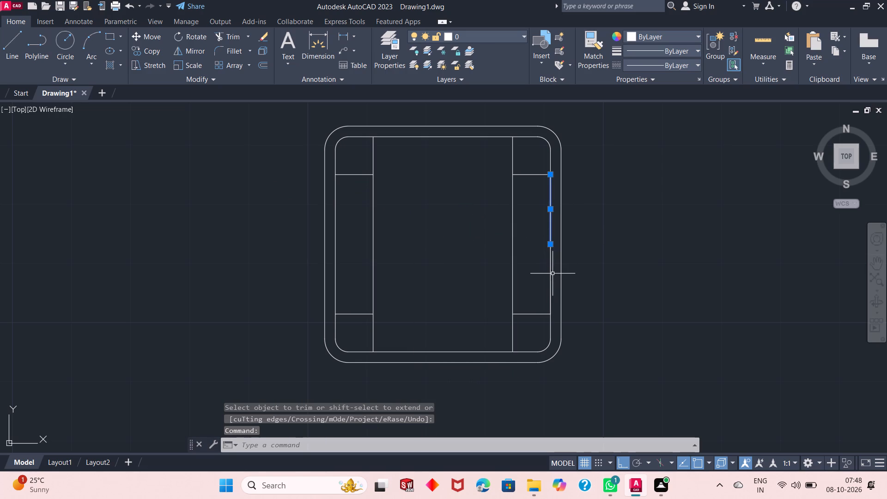
click(549, 274)
right_click(602, 207)
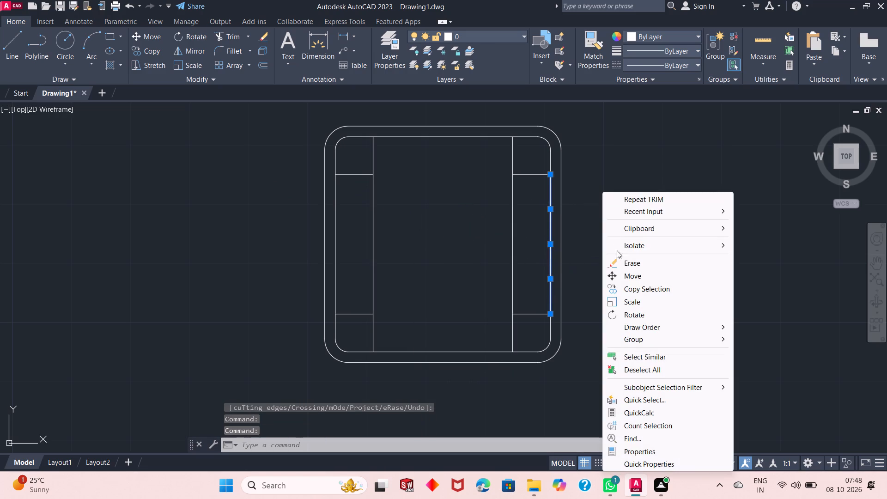
click(626, 261)
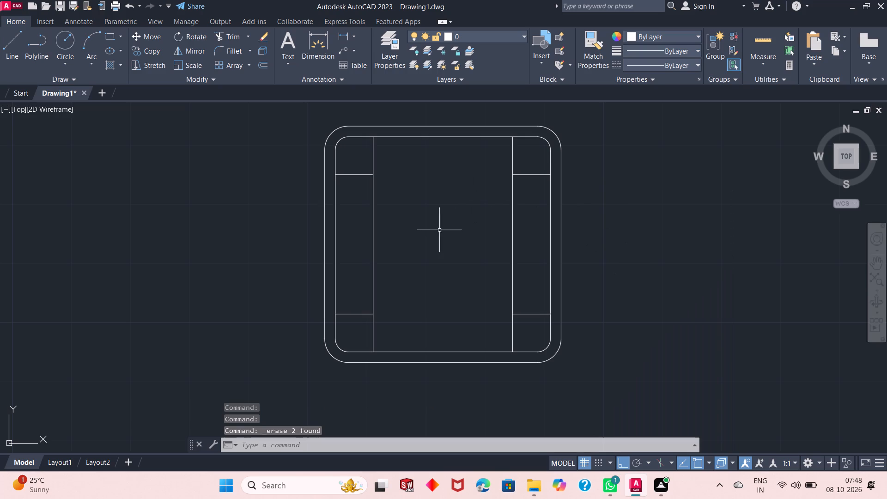
Trim the middle portions of both vertical lines and all four inner-square edges, leaving only the four small corner squares.
click(228, 32)
click(354, 224)
click(521, 230)
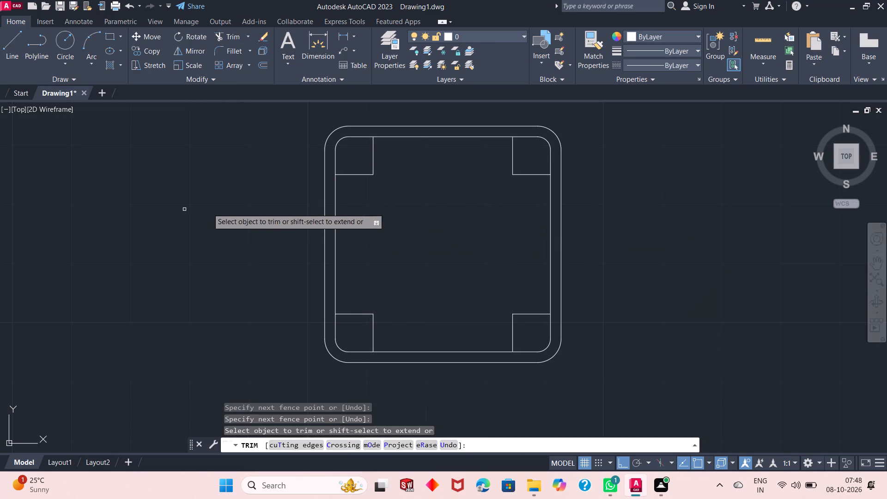
click(336, 205)
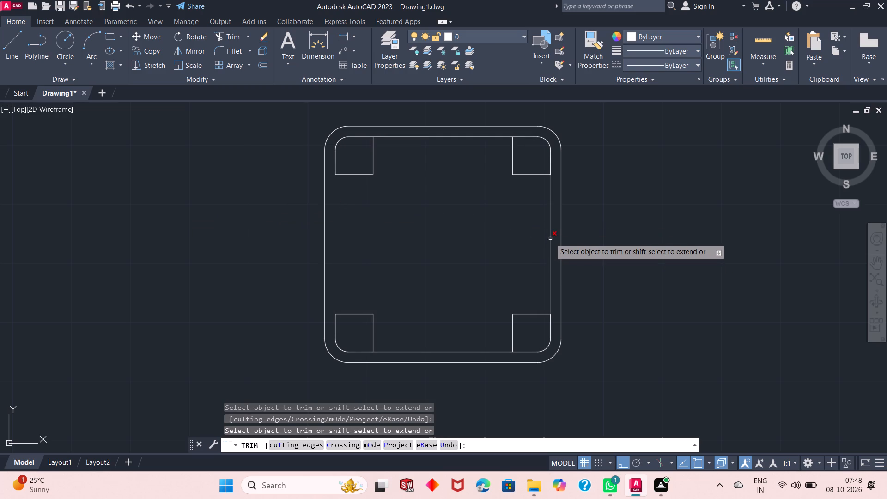
click(550, 238)
click(413, 134)
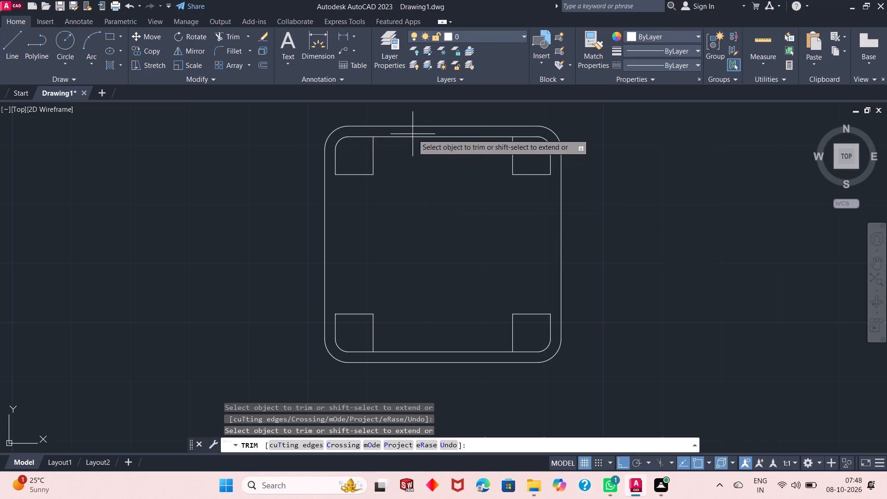
click(455, 355)
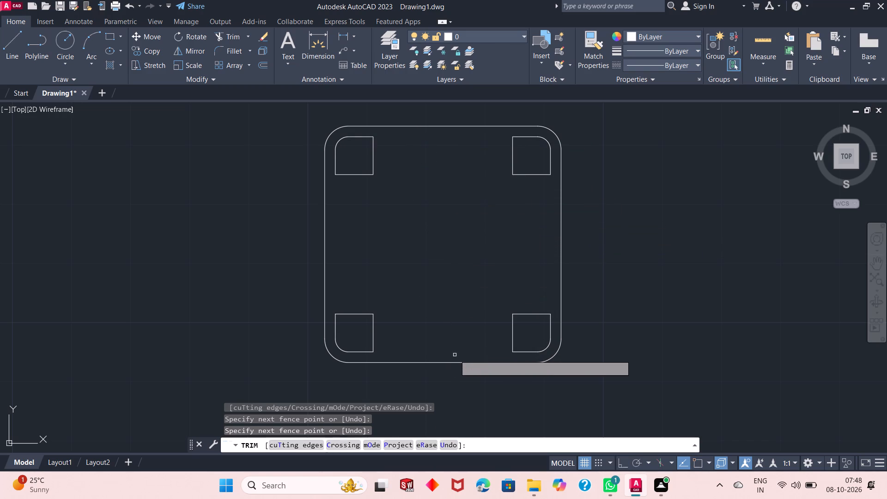
right_click(234, 207)
click(244, 213)
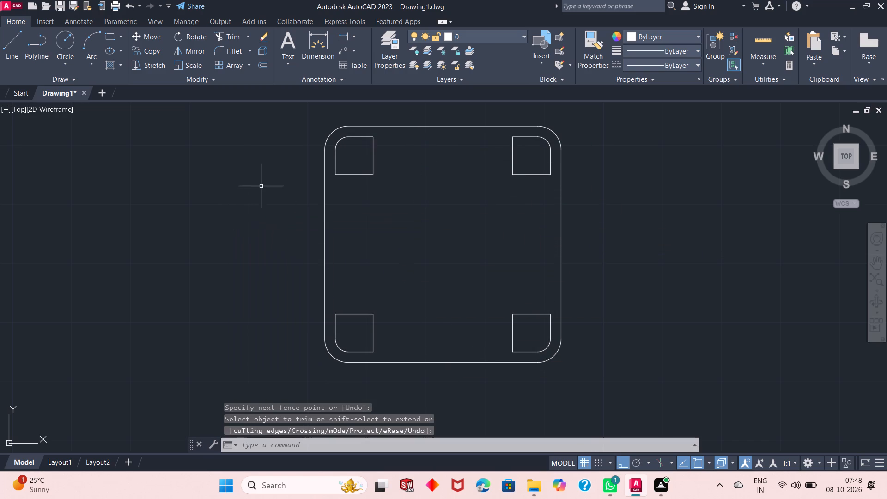
Draw a circle of radius 3.4 at the centre of the outer square, aligned with its edge midpoints.
click(62, 39)
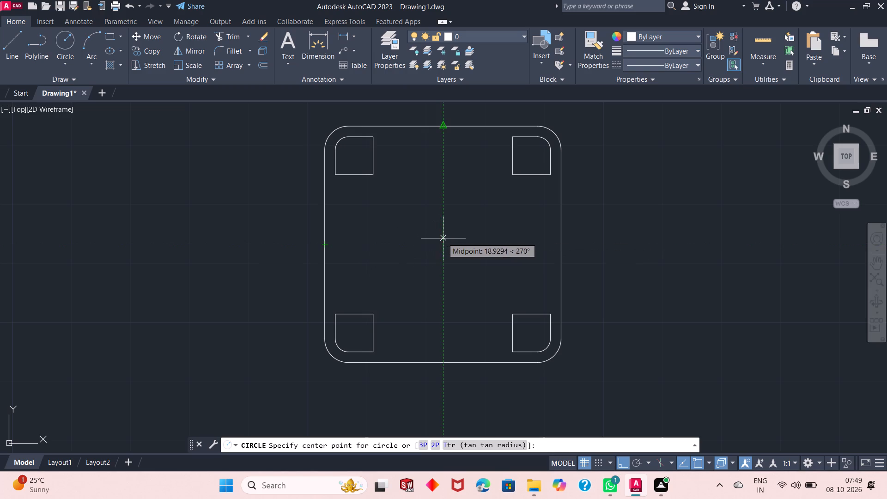
click(444, 245)
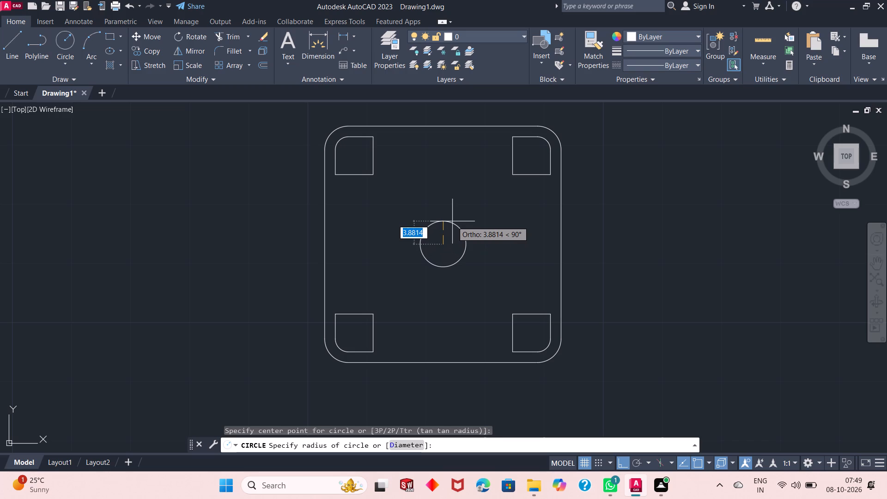
text(3.4)
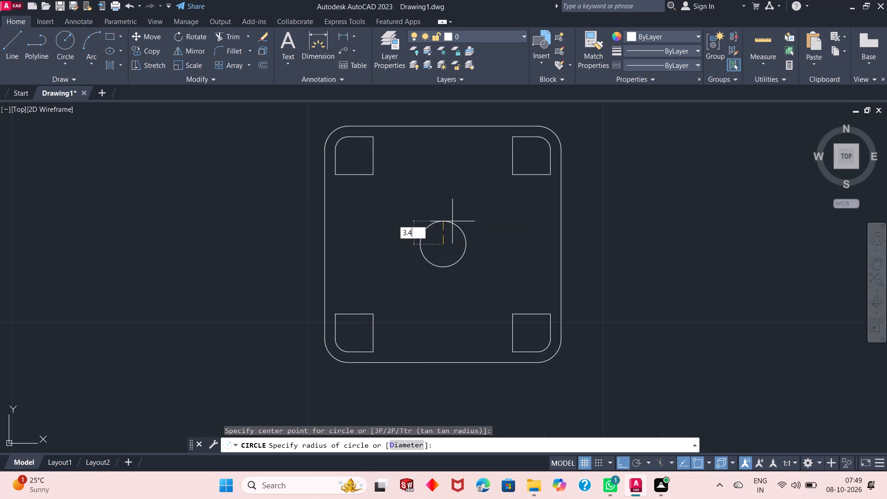
key(Return)
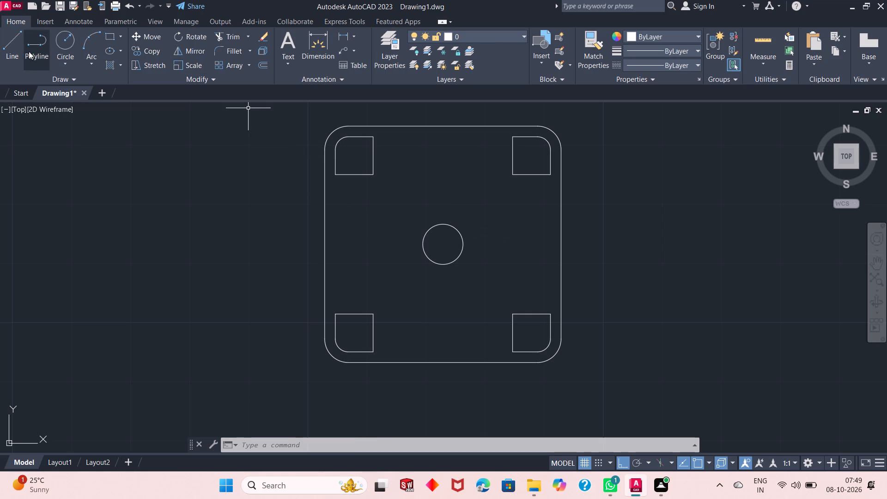
Draw a line from the outer square's left-edge midpoint 4 up, continuing horizontally across to the outer square's right edge.
click(6, 51)
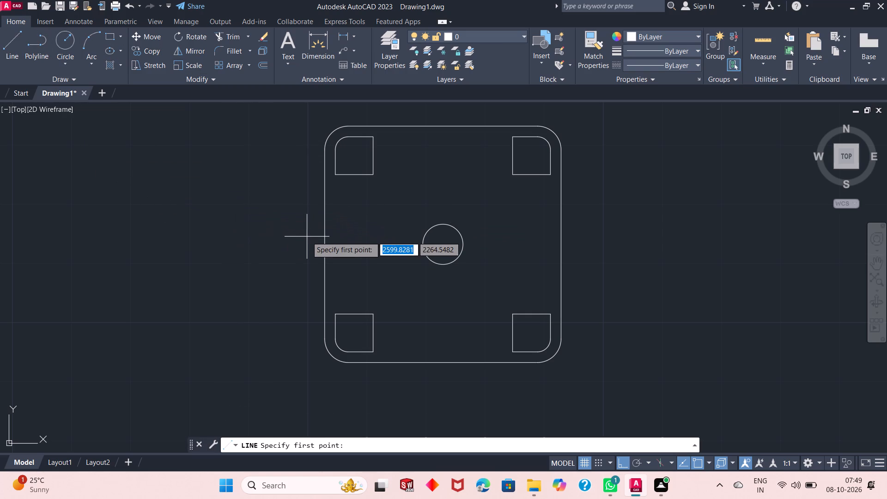
click(327, 248)
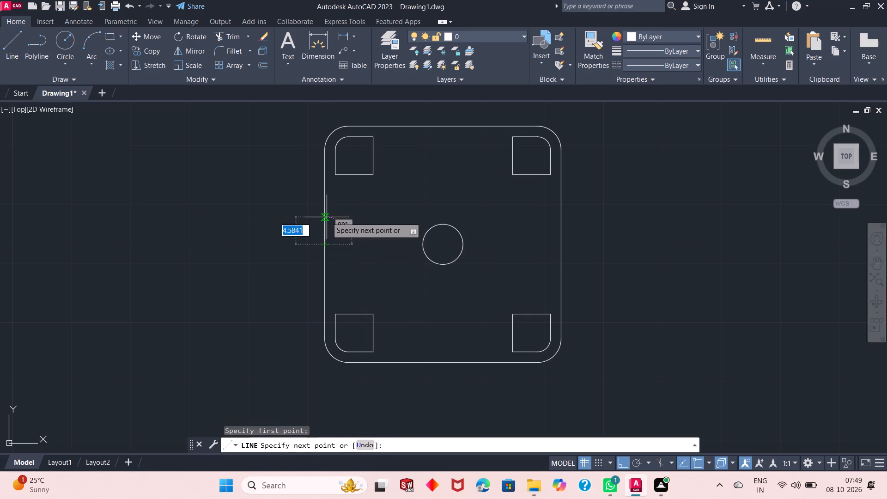
key(4)
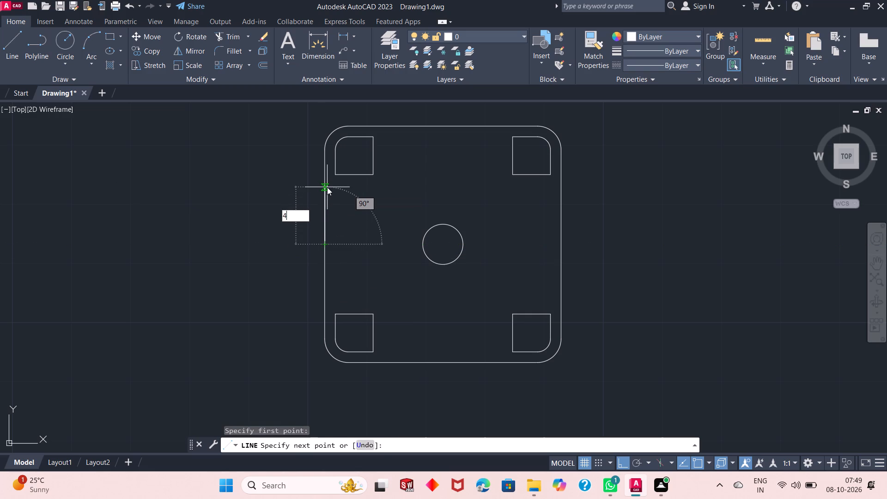
key(Return)
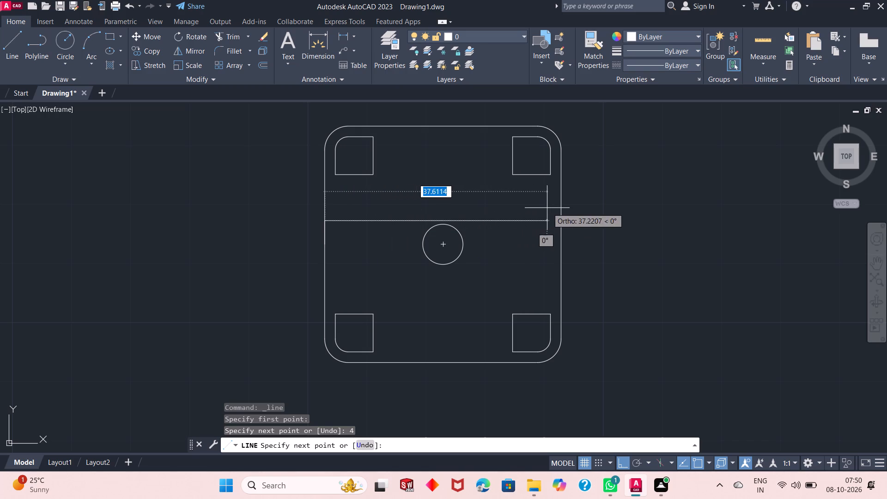
click(565, 222)
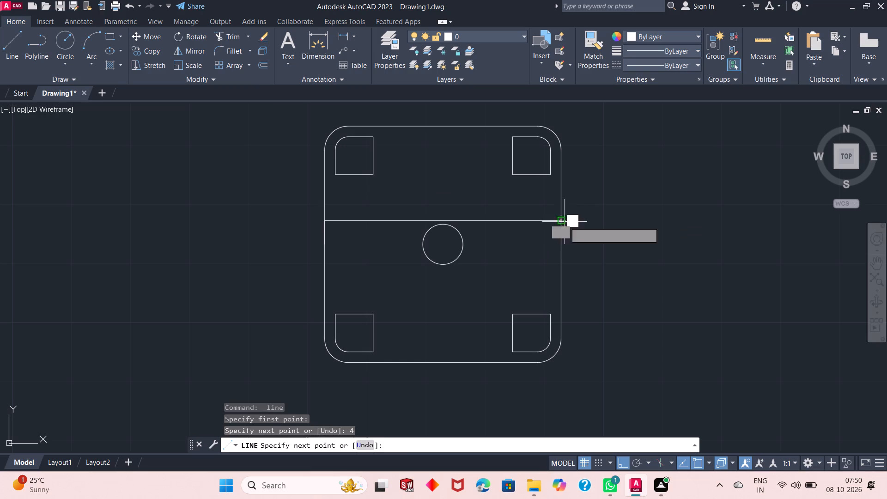
right_click(587, 201)
click(600, 207)
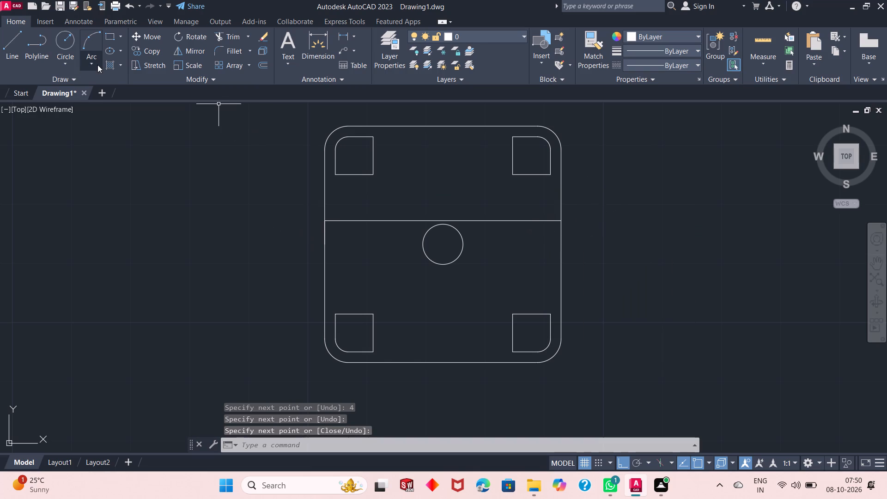
Start another line from the midpoint of the outer square's left edge.
click(12, 51)
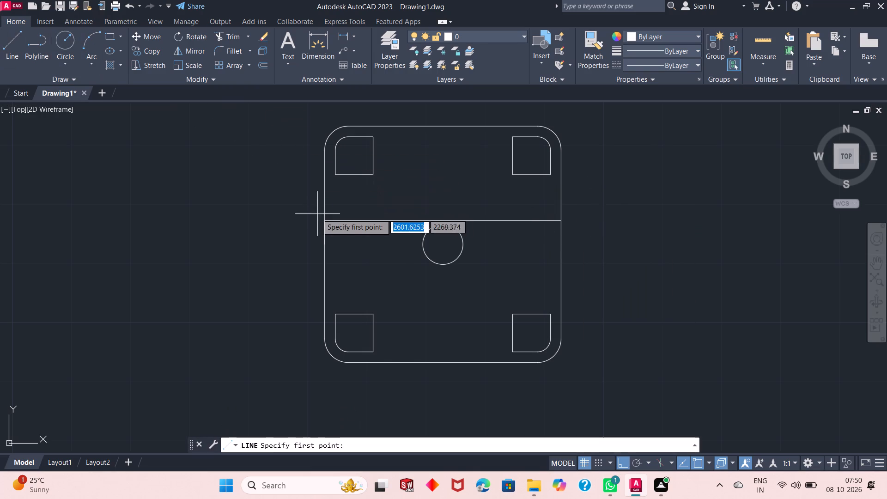
click(324, 245)
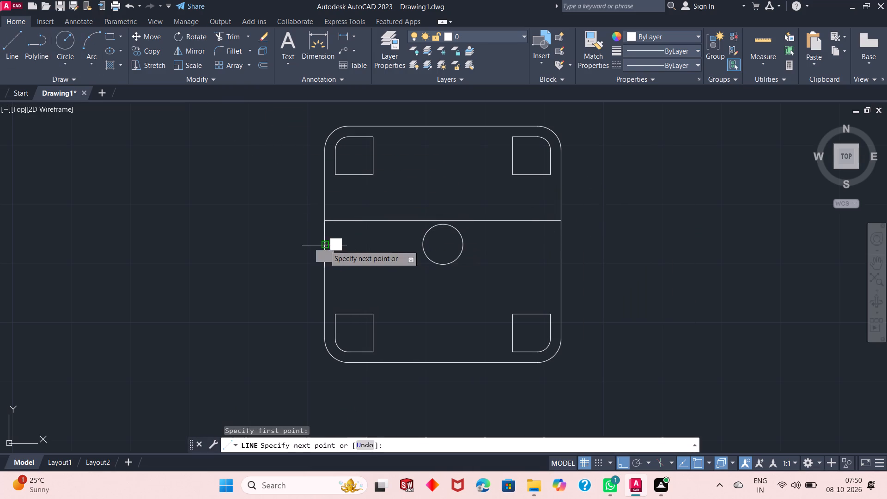
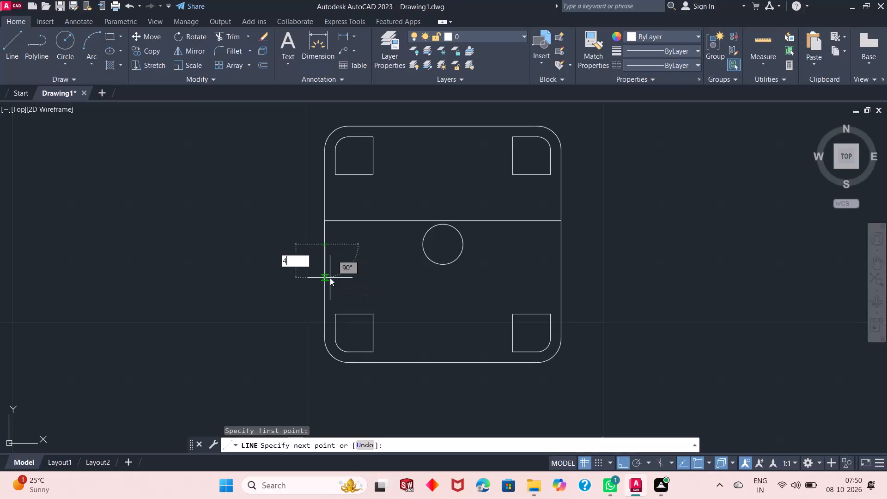
Draw the line 4 down from the left-edge midpoint, continuing horizontally across to the outer square's right edge.
key(Return)
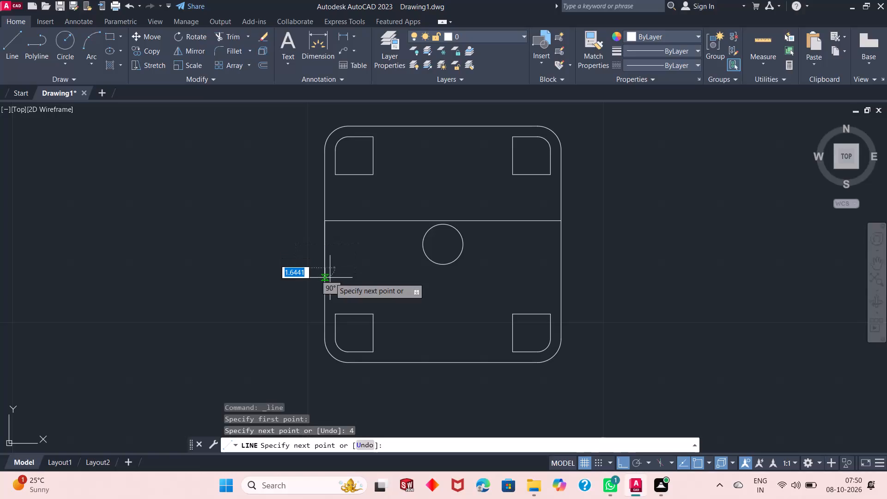
click(559, 268)
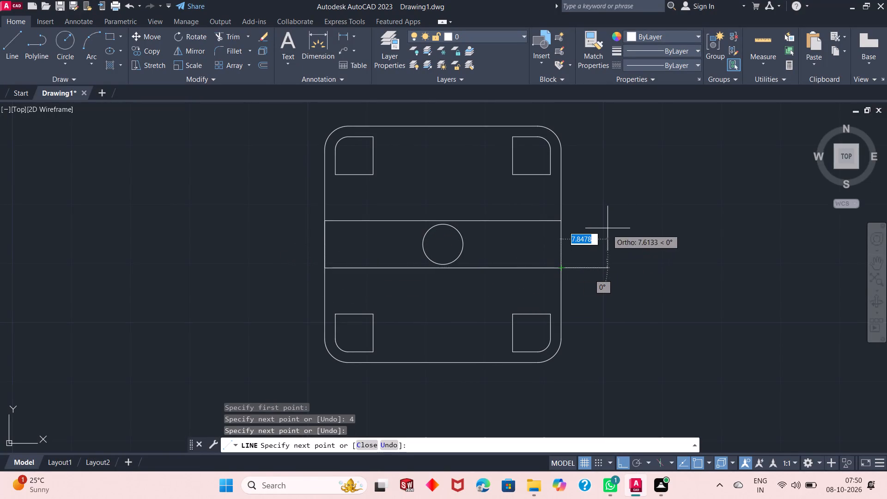
right_click(608, 228)
click(613, 232)
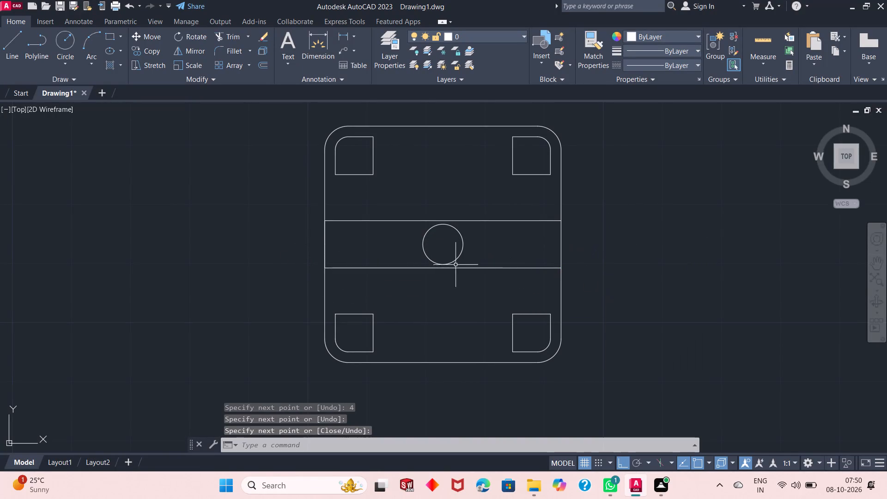
Erase the two short vertical construction segments on the left edge between the two horizontal lines.
scroll(444, 255, up, 1)
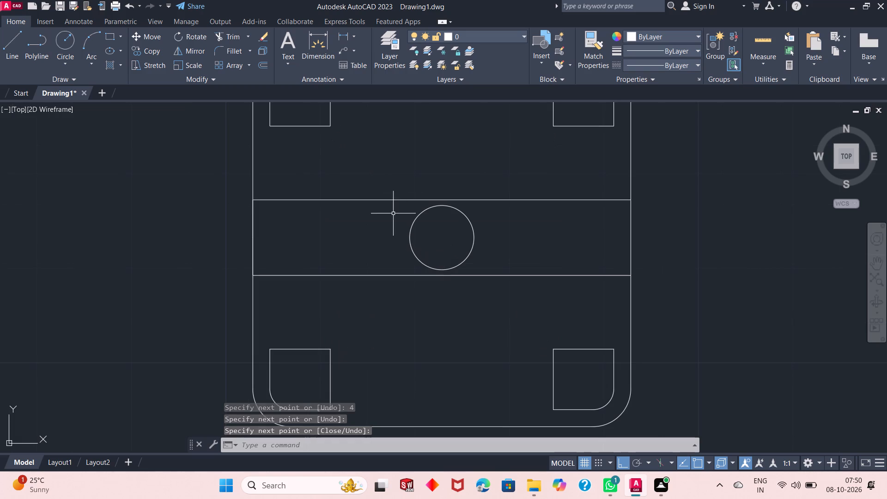
scroll(390, 235, down, 1)
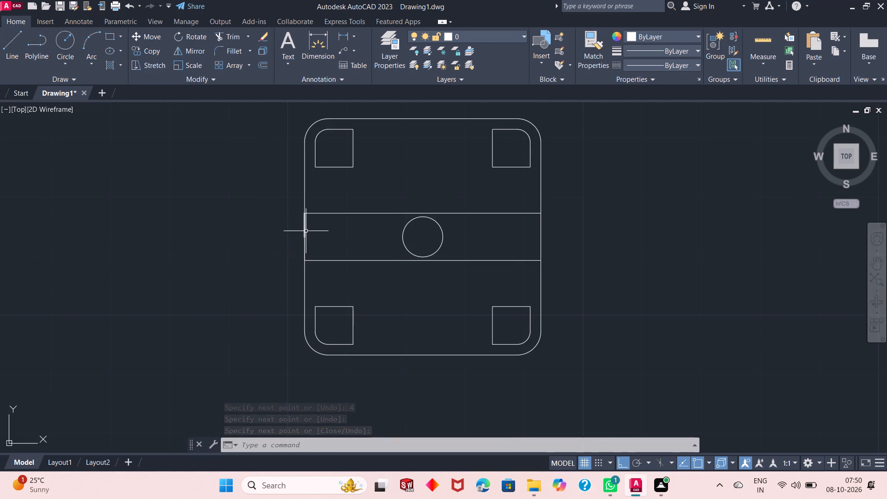
click(306, 231)
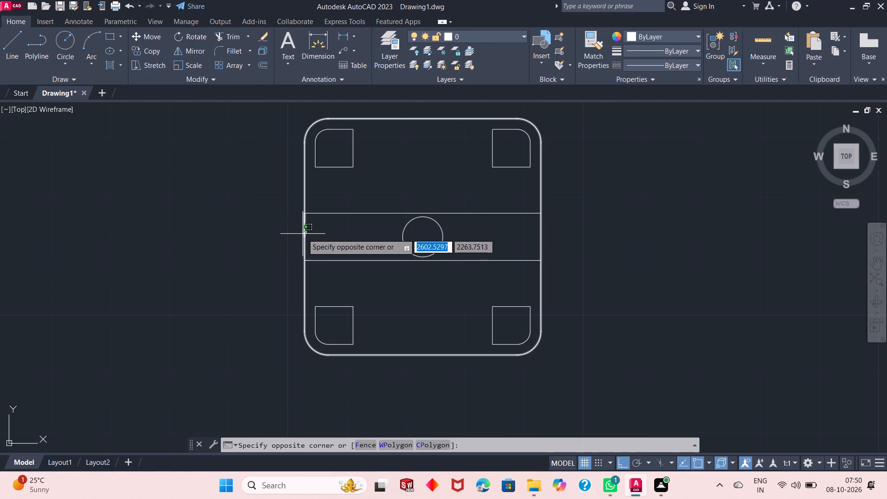
click(324, 243)
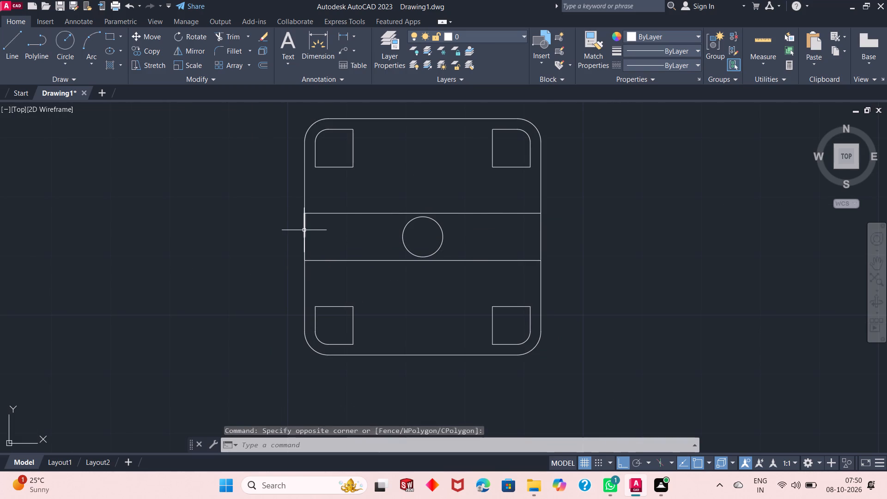
click(304, 230)
click(304, 251)
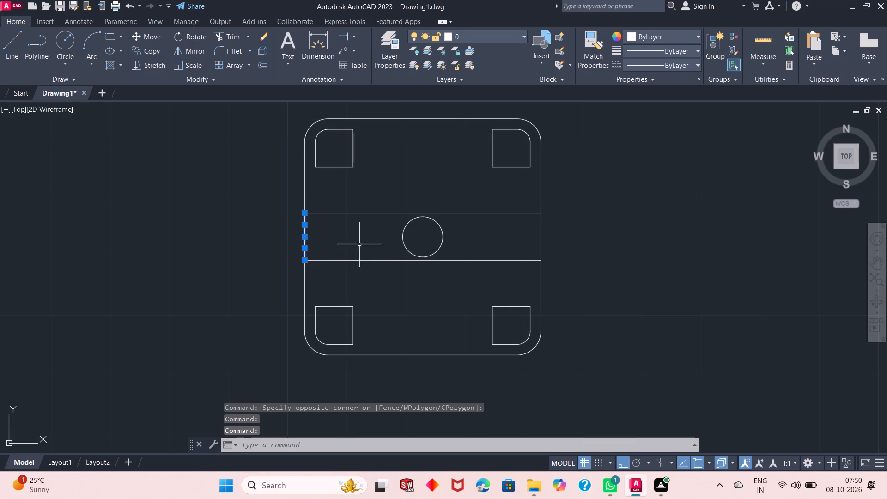
right_click(183, 225)
click(217, 261)
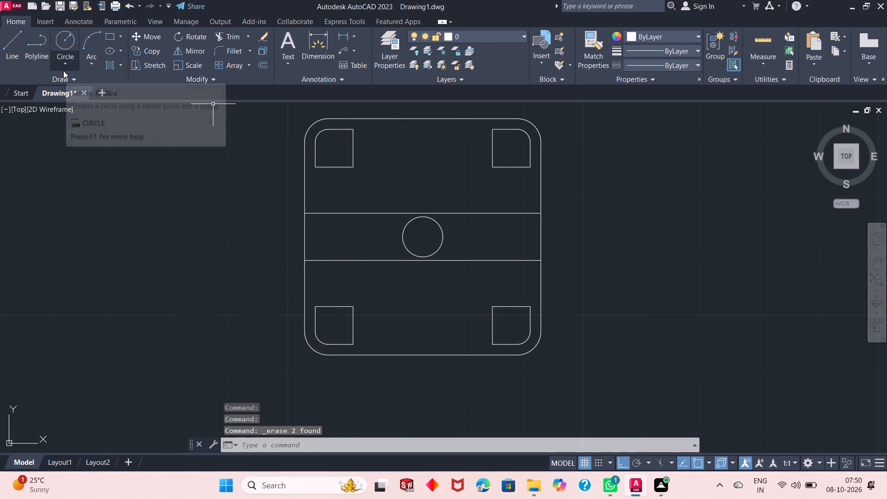
Measure the spacing between the two horizontal lines around the central circle.
click(754, 45)
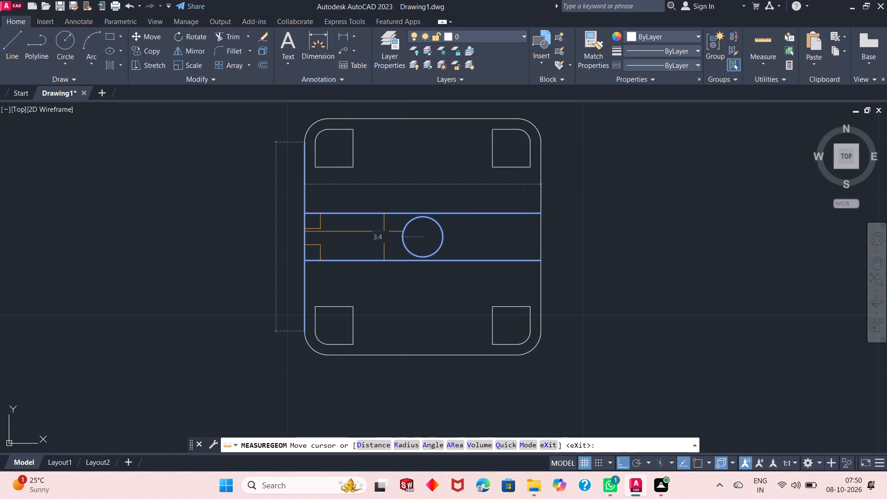
right_click(628, 206)
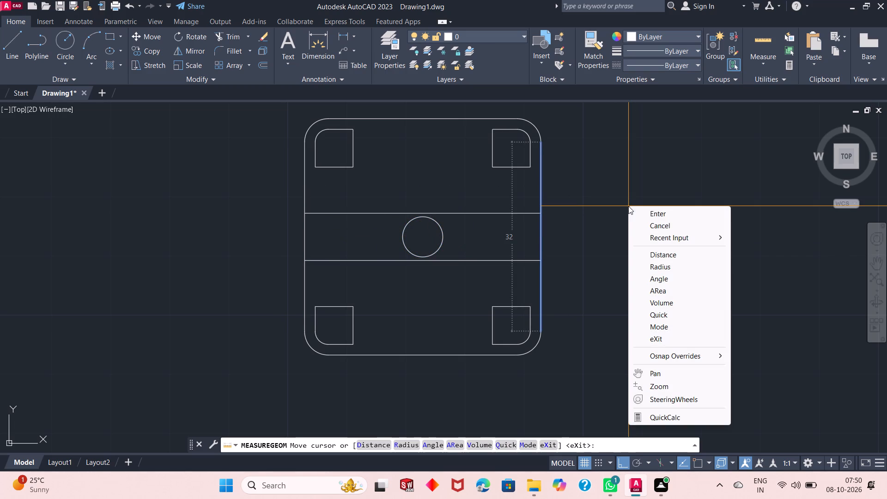
click(645, 217)
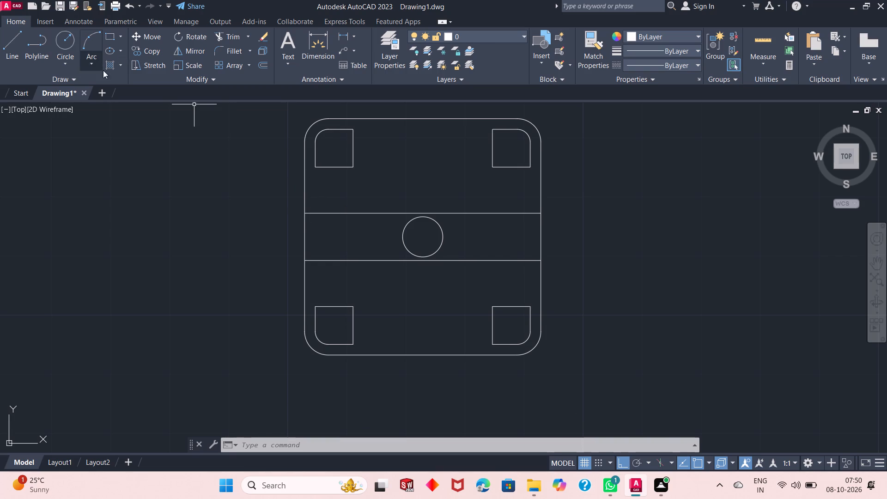
Draw a line from the upper horizontal line's left end 3 up, continuing horizontally across to the outer square's right edge.
click(19, 49)
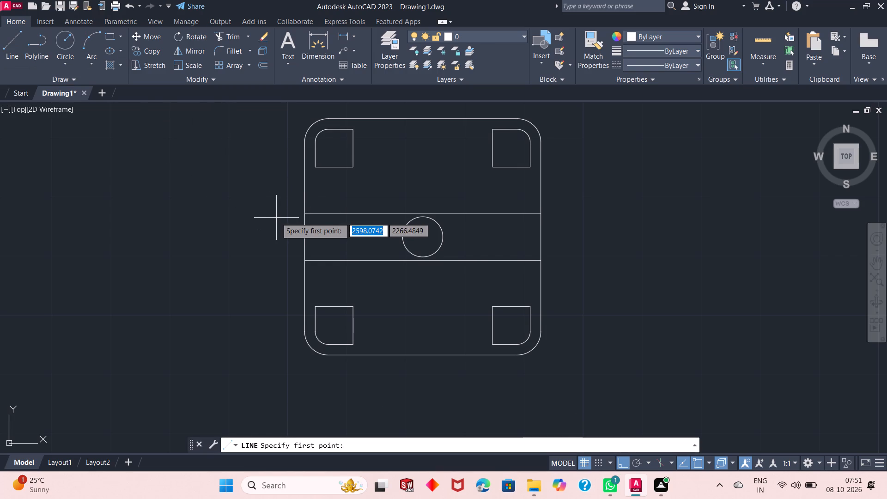
click(303, 212)
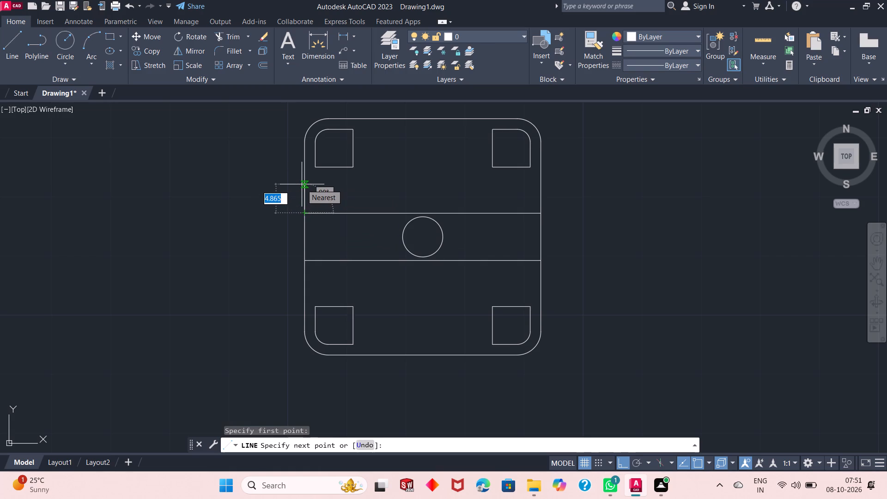
key(3)
key(Return)
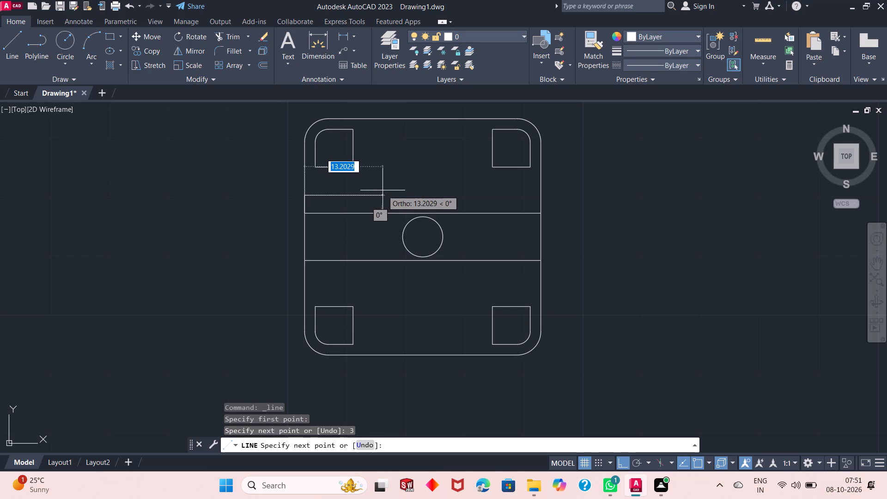
click(542, 193)
right_click(579, 176)
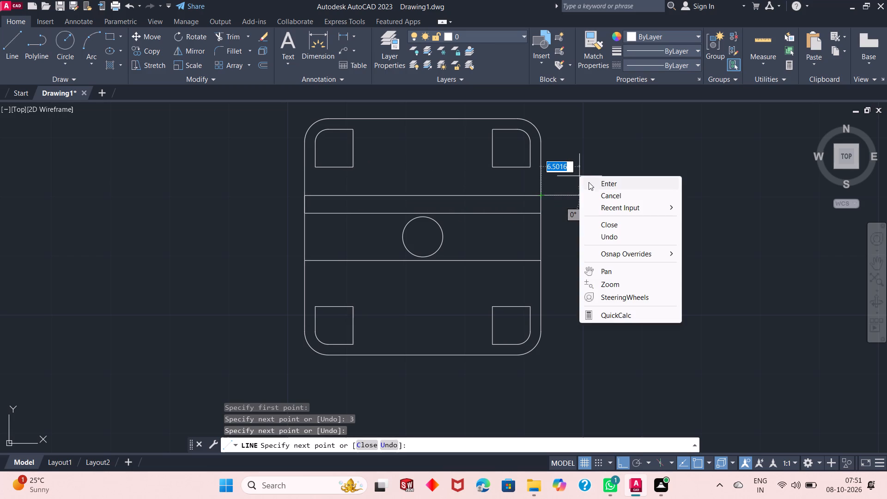
click(592, 185)
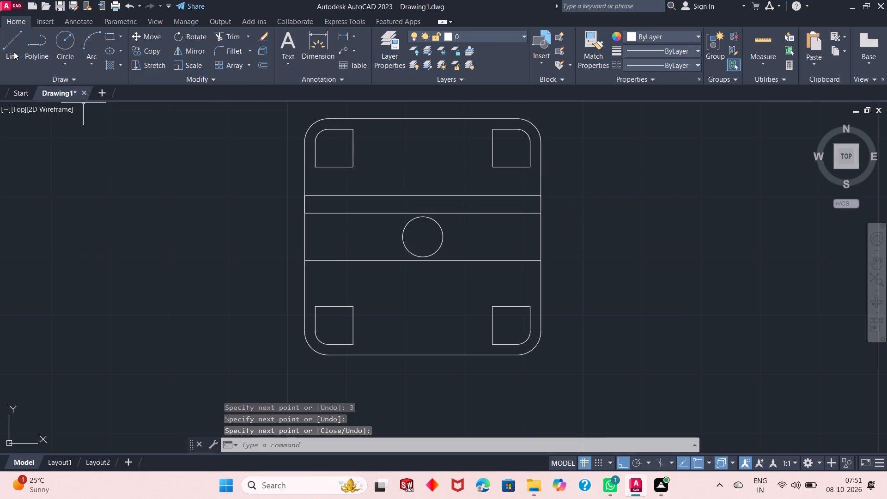
Draw a line from the lower horizontal line's left end 3 down, continuing horizontally across to the outer square's right edge.
click(13, 46)
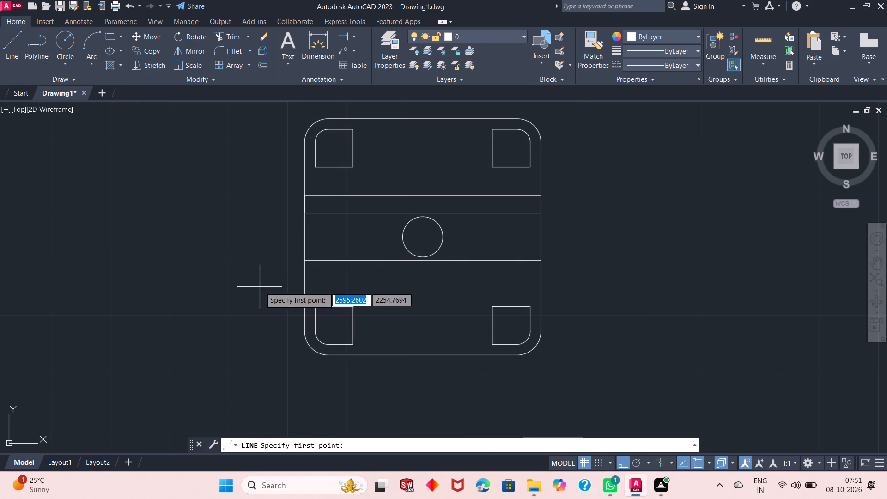
click(306, 261)
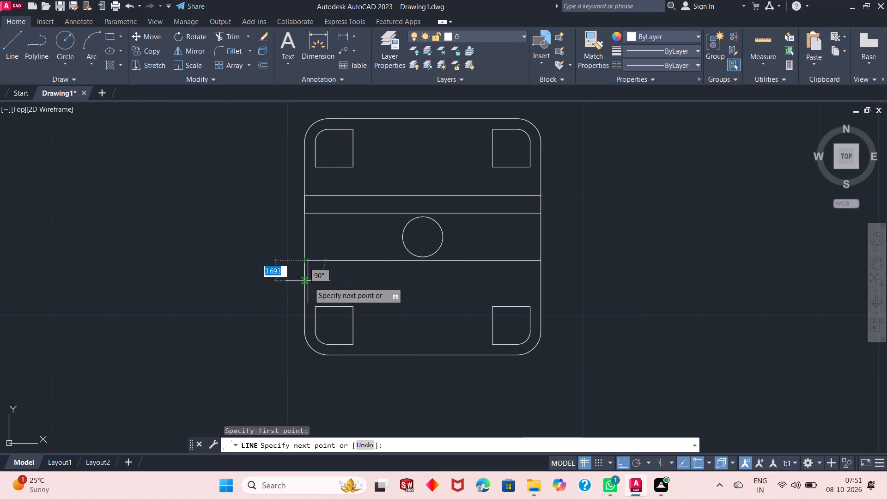
key(3)
key(Return)
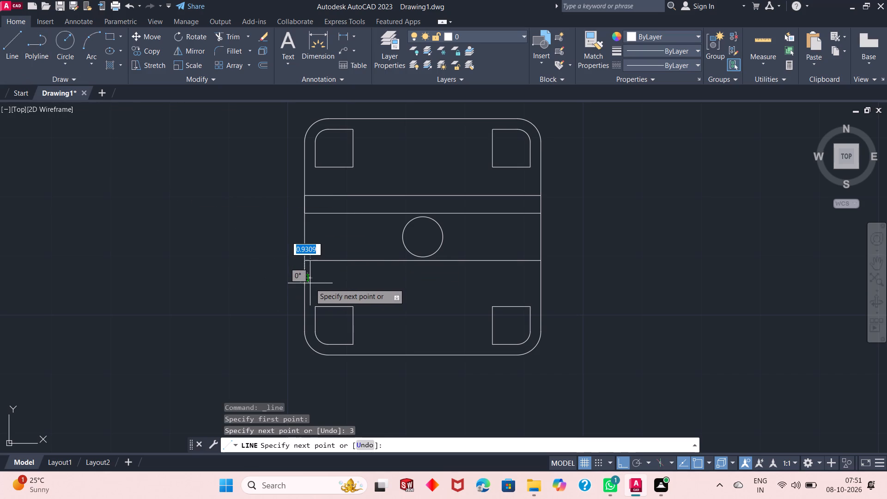
click(539, 277)
right_click(591, 245)
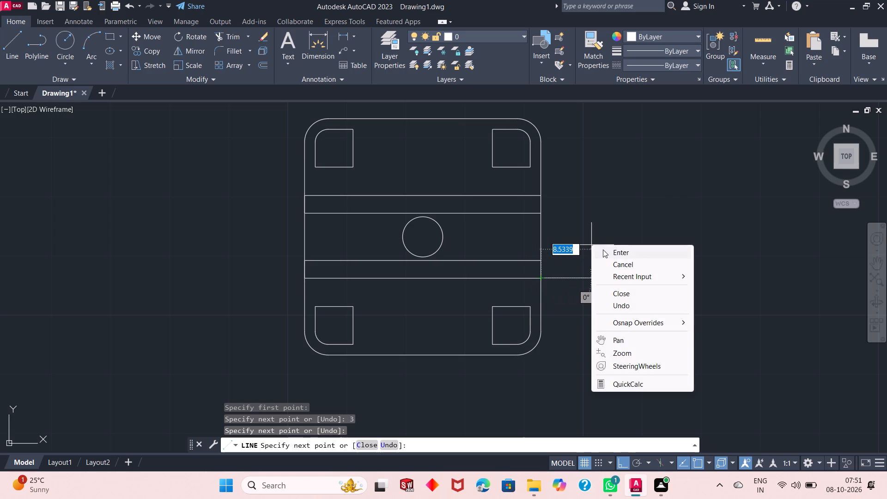
click(603, 250)
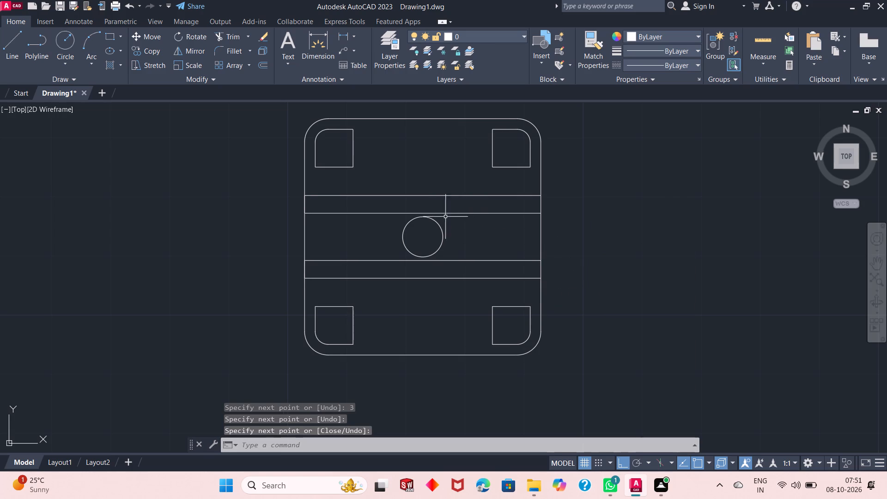
Erase the two short vertical segments on the left edge between each pair of closely spaced horizontal lines.
click(305, 206)
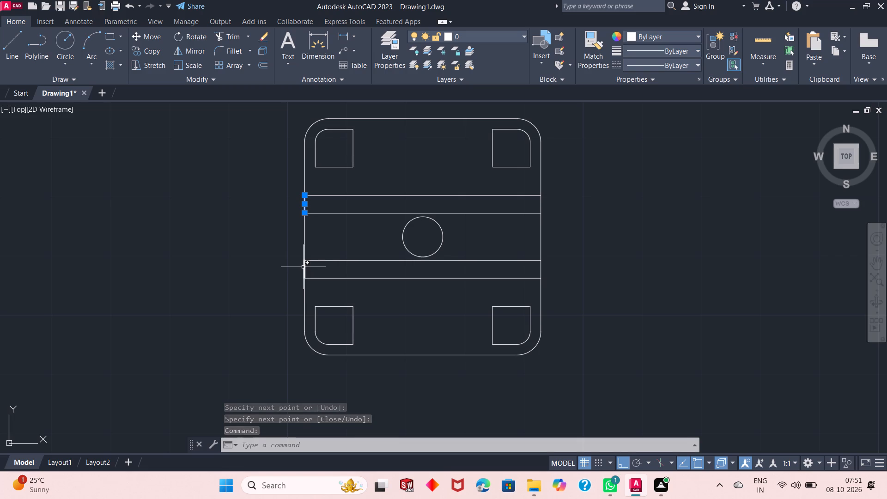
click(304, 267)
right_click(211, 195)
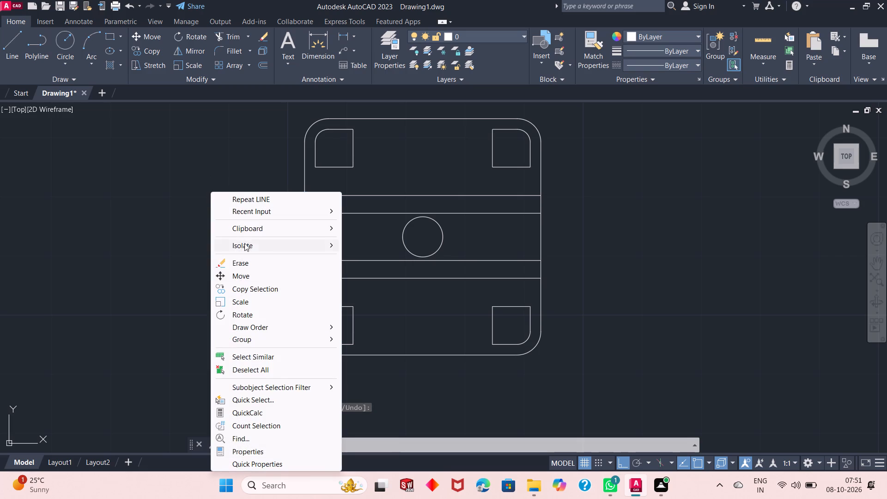
click(260, 267)
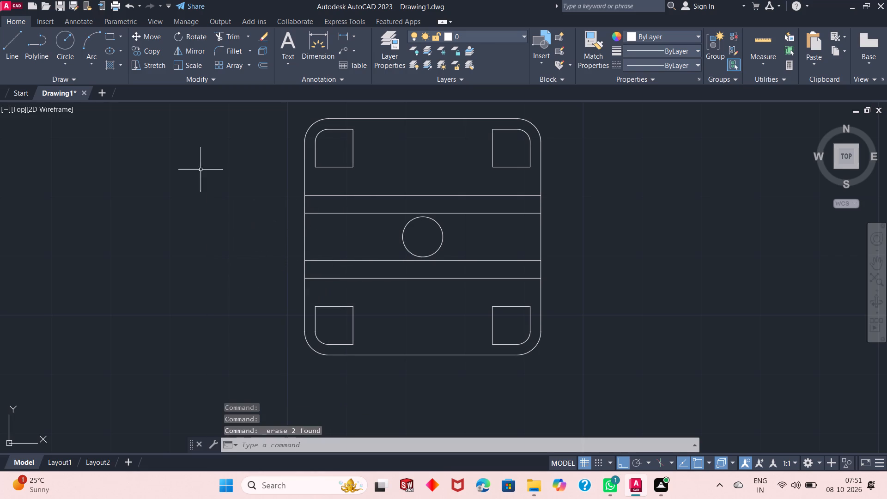
Draw a line from the outer square's bottom-edge midpoint 4 to the left, continuing vertically up to the top edge.
click(16, 53)
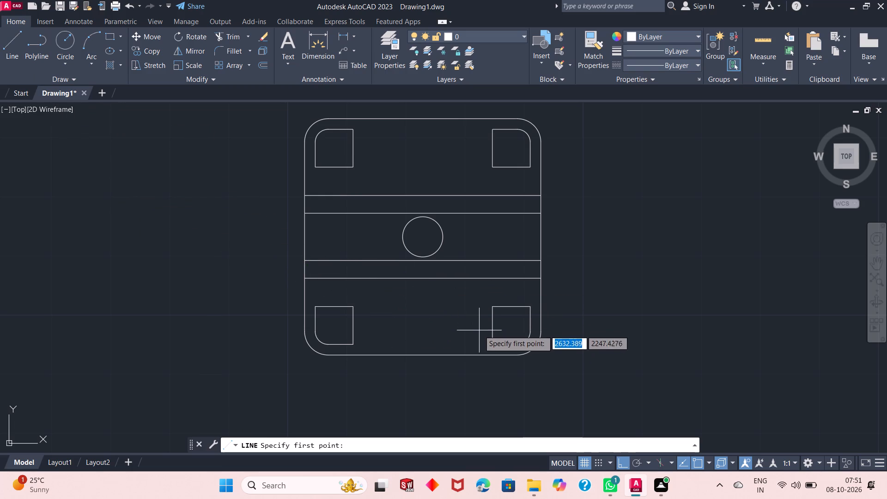
click(423, 355)
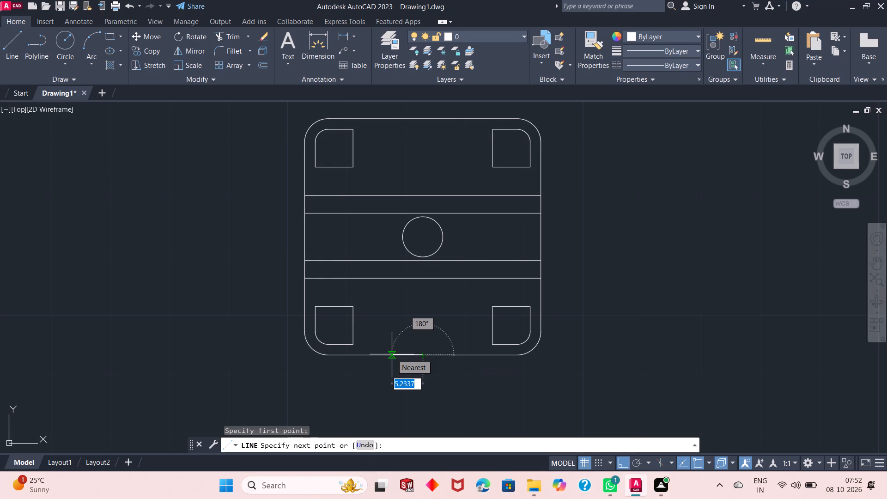
key(4)
key(Return)
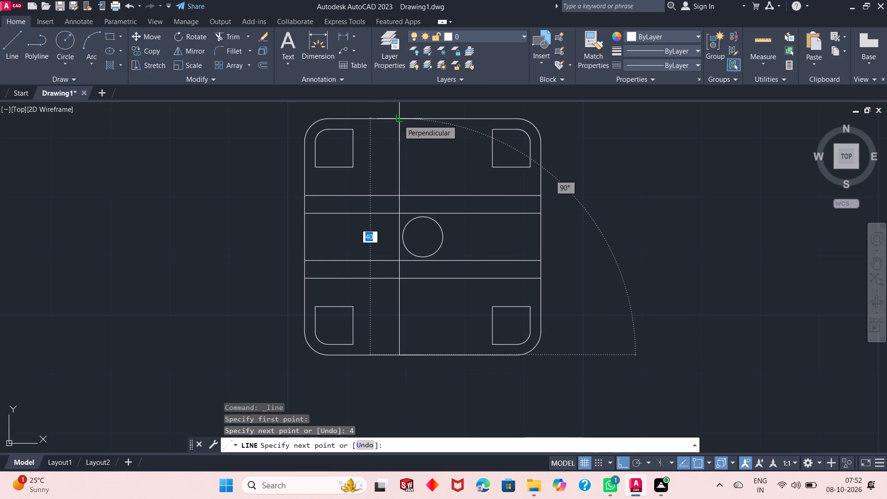
click(398, 120)
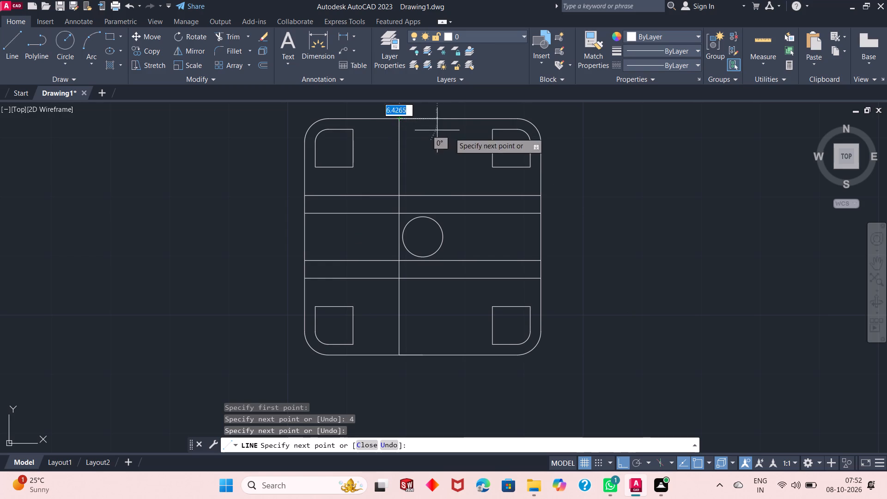
right_click(551, 133)
click(565, 136)
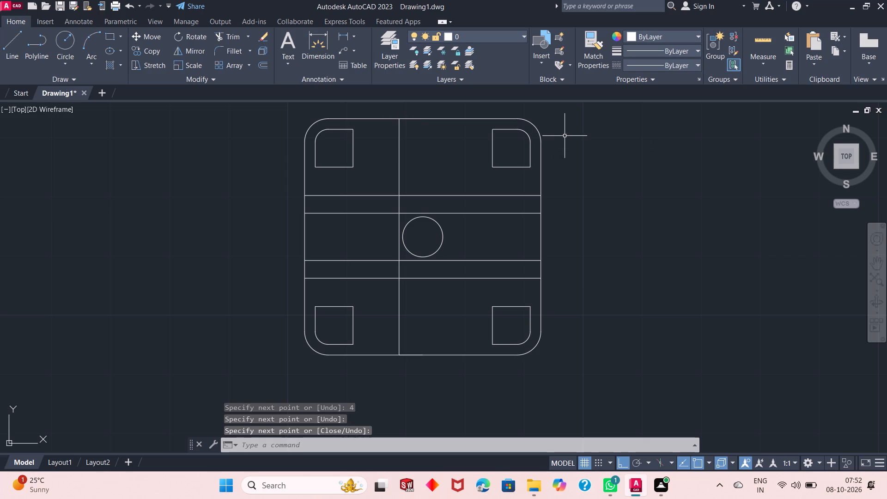
Draw a line from the outer square's bottom-edge midpoint 4 to the right, continuing vertically up to the top edge.
click(12, 52)
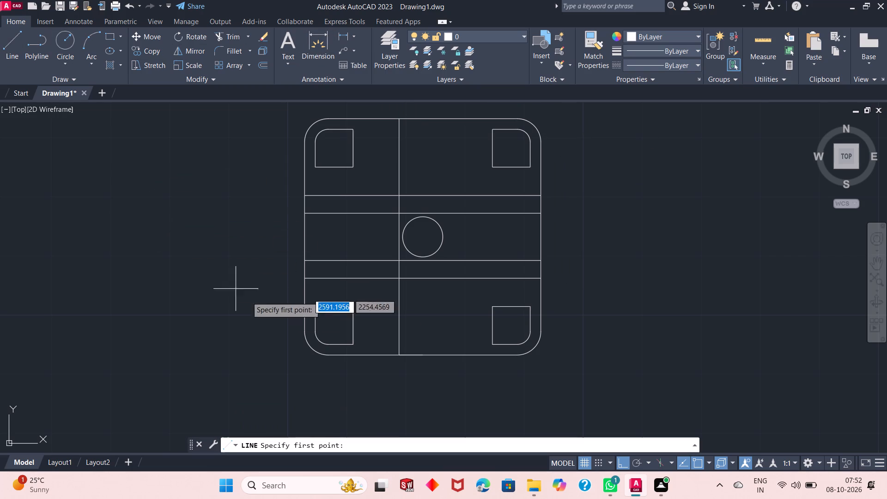
click(425, 357)
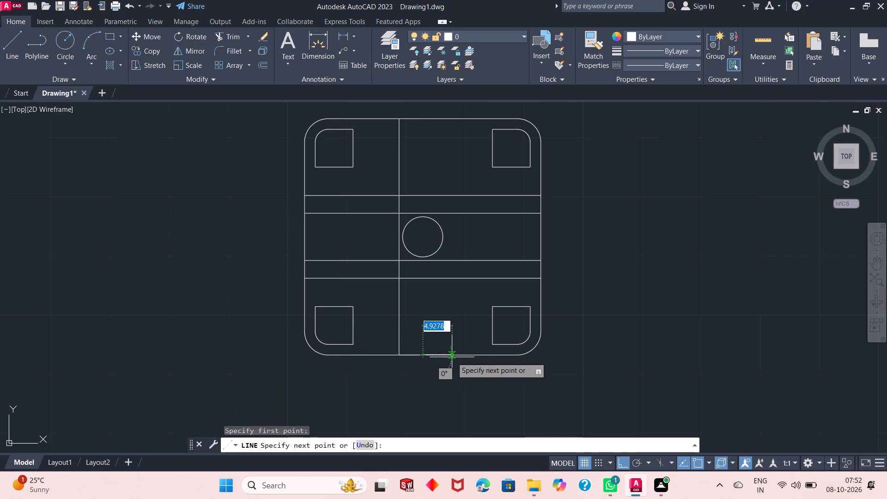
key(4)
key(Return)
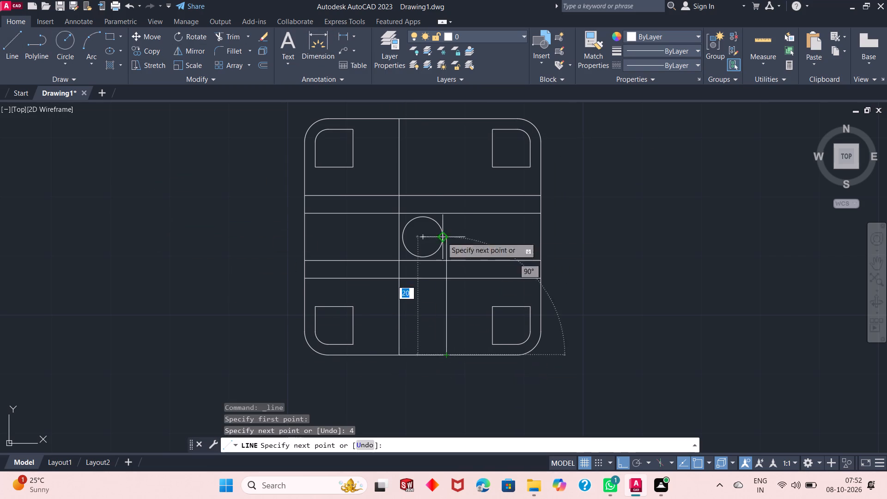
click(447, 117)
right_click(563, 116)
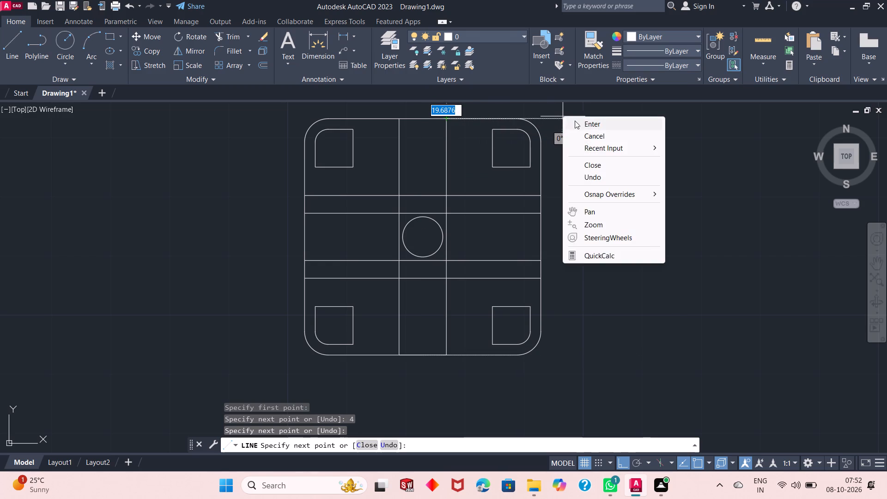
click(576, 121)
Erase the two short horizontal segments on the bottom edge between the two vertical lines.
click(432, 353)
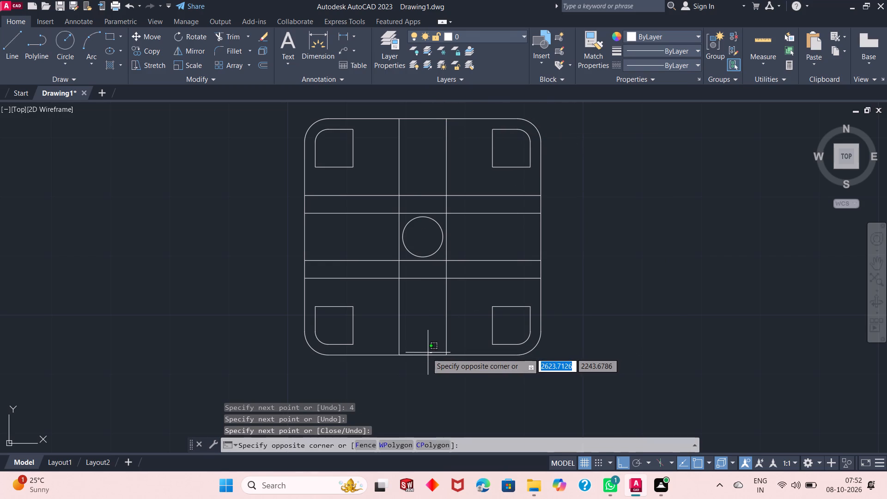
click(426, 354)
click(427, 355)
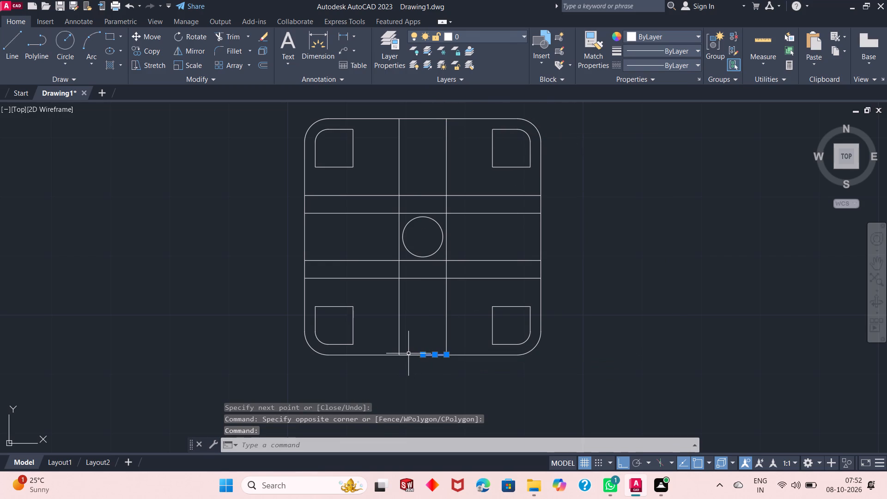
click(407, 355)
right_click(584, 190)
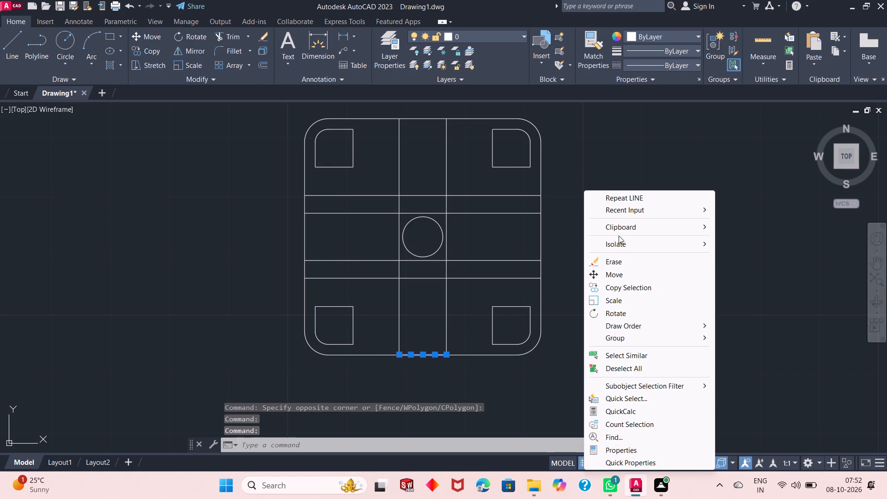
click(625, 265)
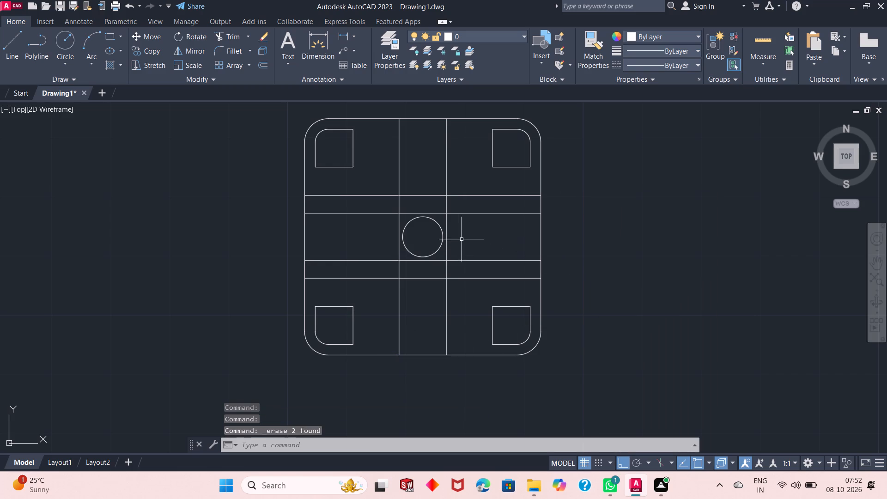
Draw a line from the left vertical line's bottom end 3 to the left, continuing vertically up to the top edge.
scroll(421, 238, up, 1)
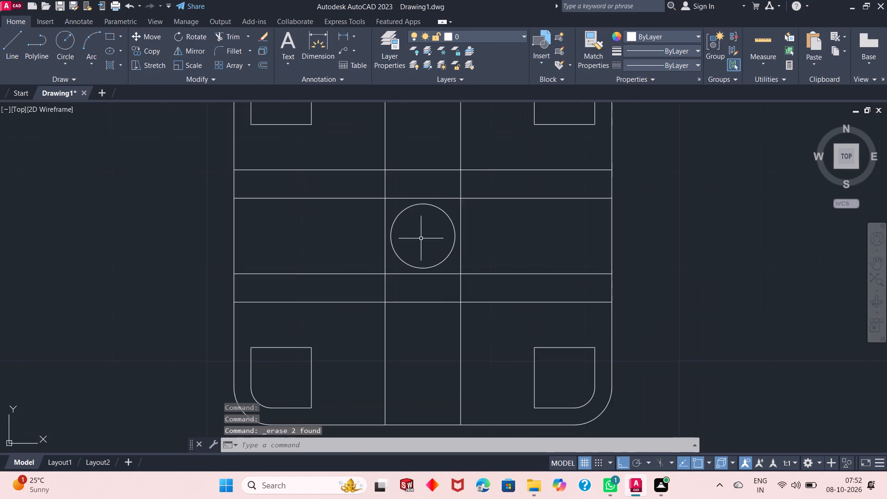
scroll(424, 300, down, 1)
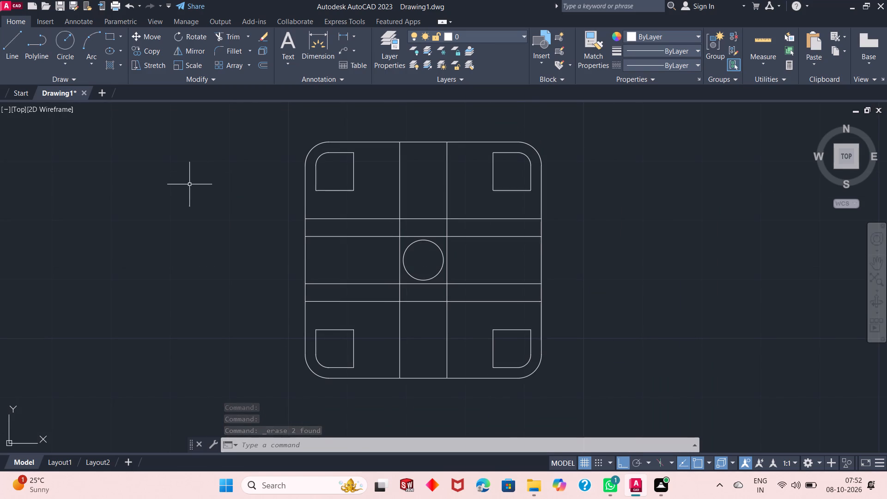
click(11, 53)
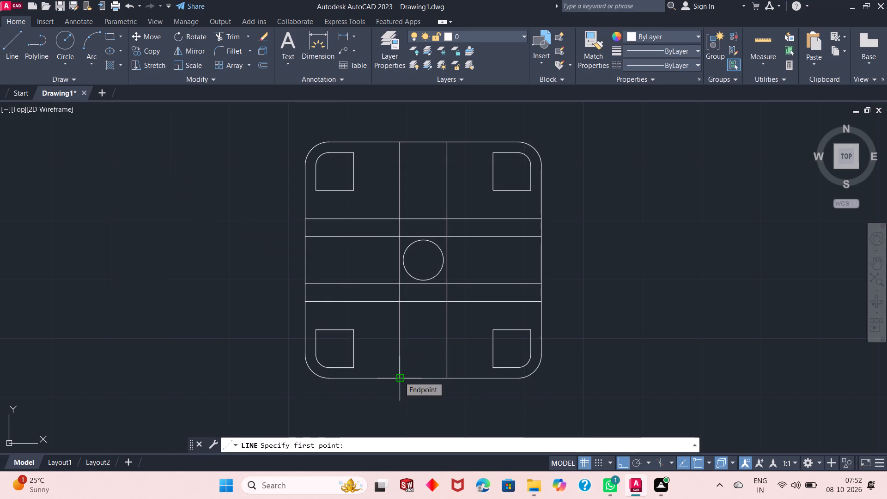
click(399, 377)
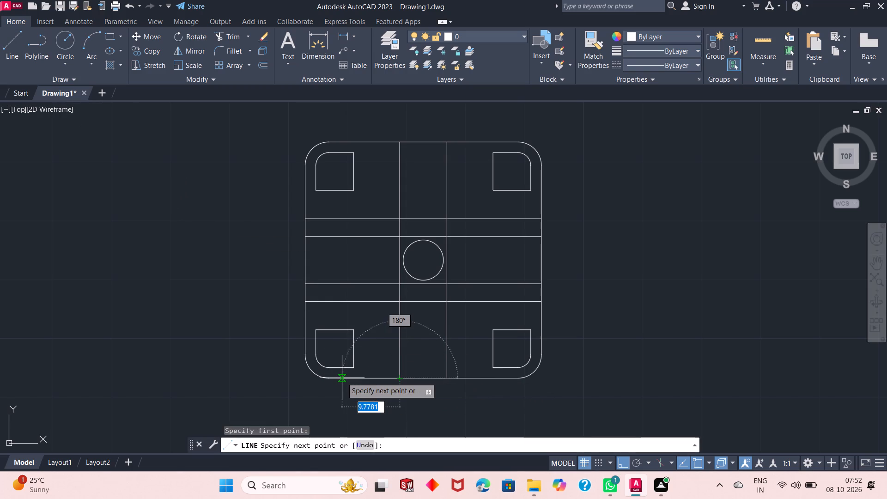
key(3)
key(Return)
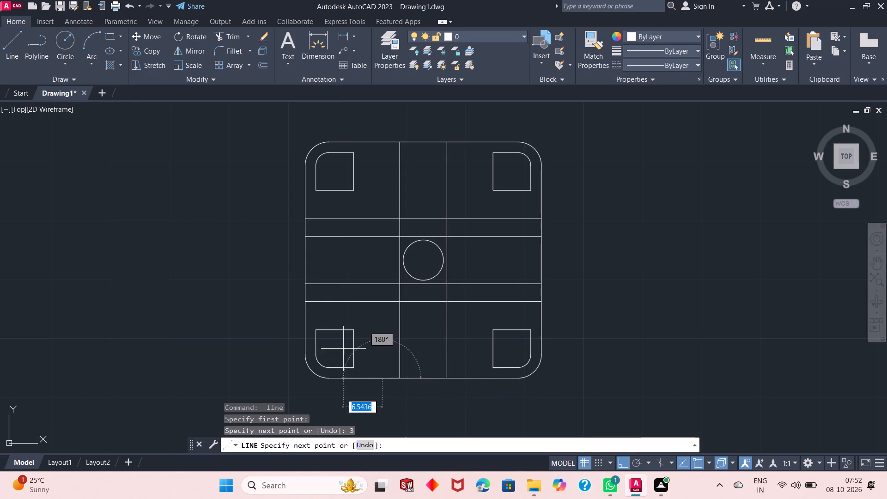
click(383, 144)
right_click(398, 122)
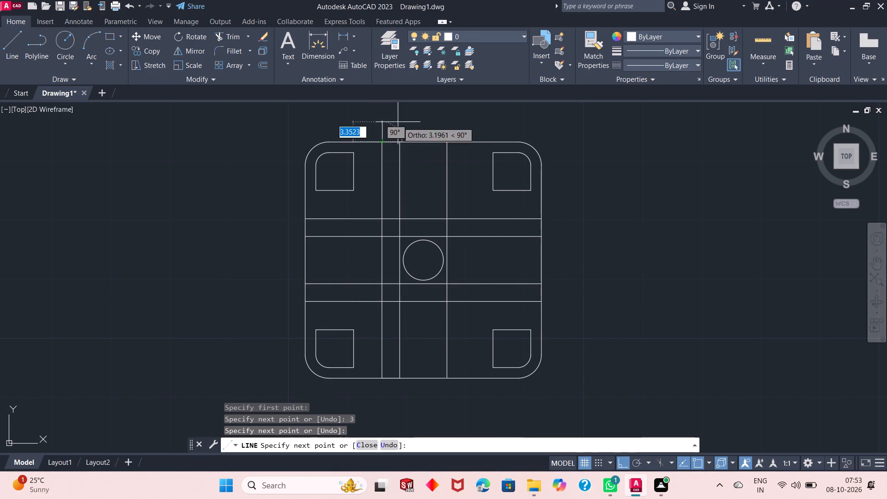
click(407, 124)
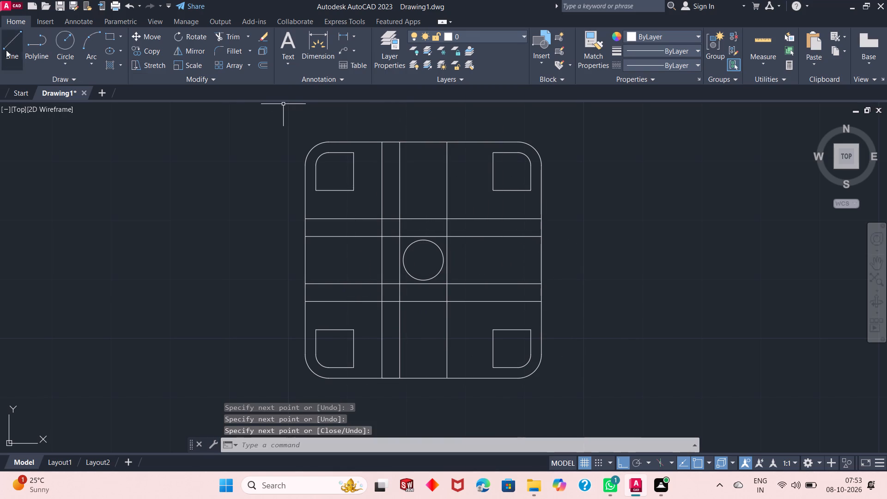
Draw a line from the right vertical line's bottom end 3 to the right, continuing vertically up to the top edge.
click(12, 44)
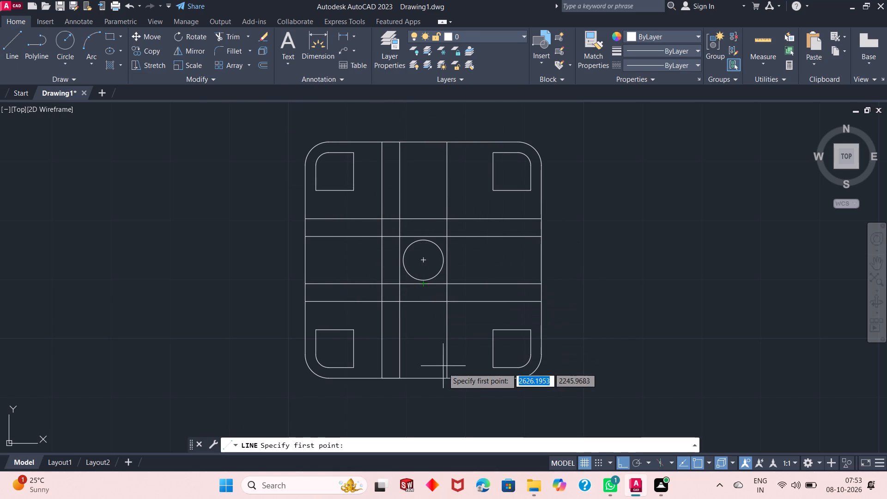
click(448, 377)
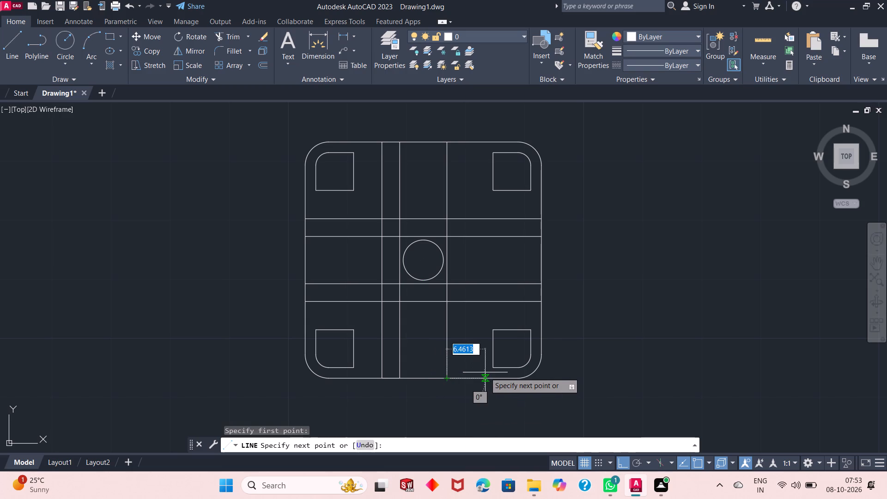
key(3)
key(Return)
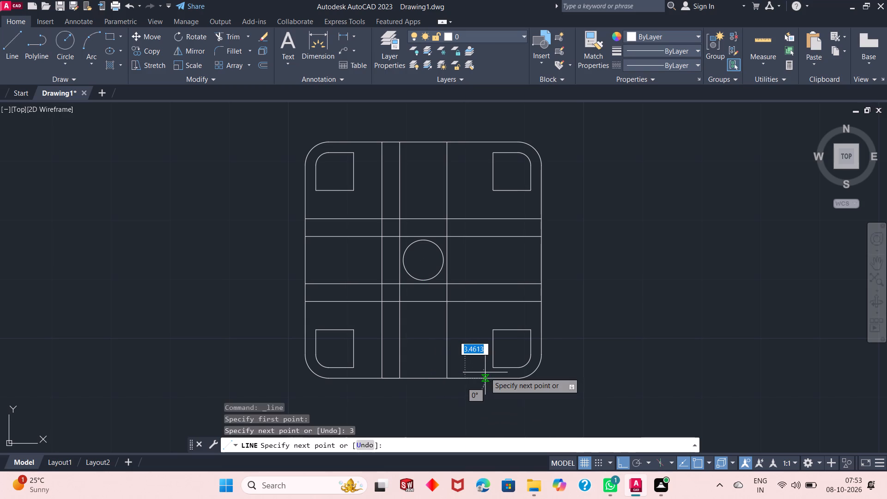
click(467, 141)
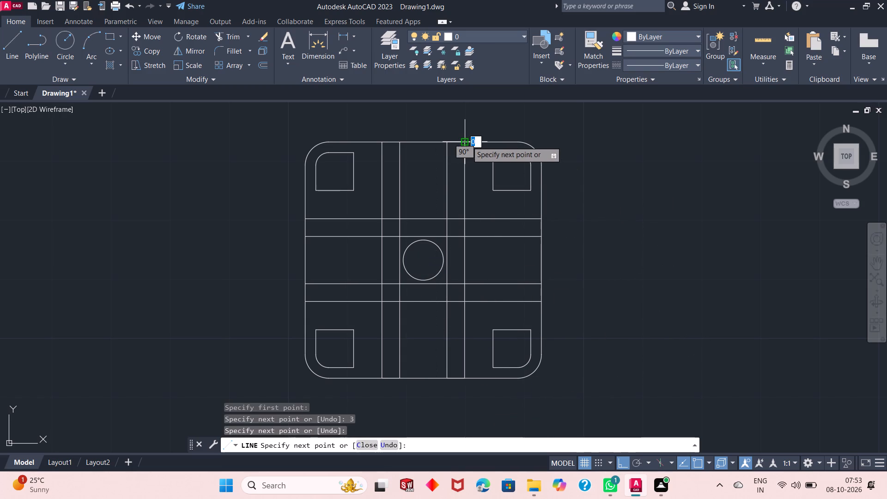
right_click(565, 153)
click(599, 160)
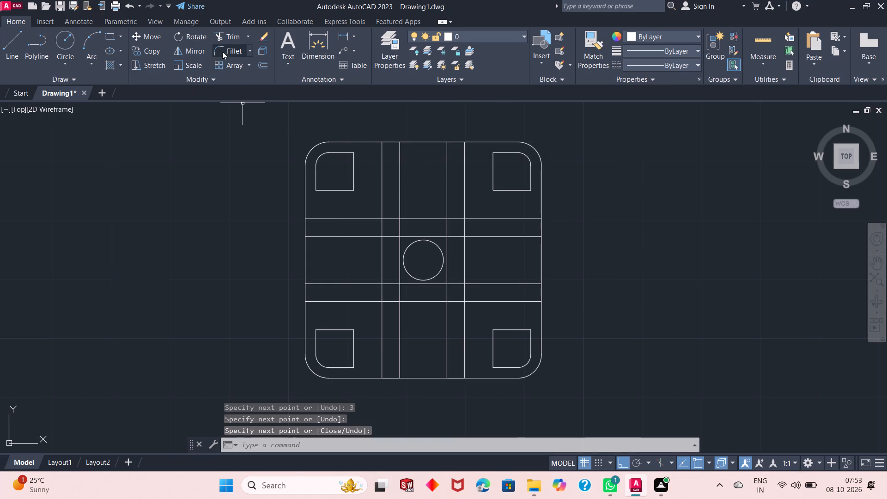
Erase the two short horizontal segments on the bottom edge between each pair of closely spaced vertical lines.
click(461, 377)
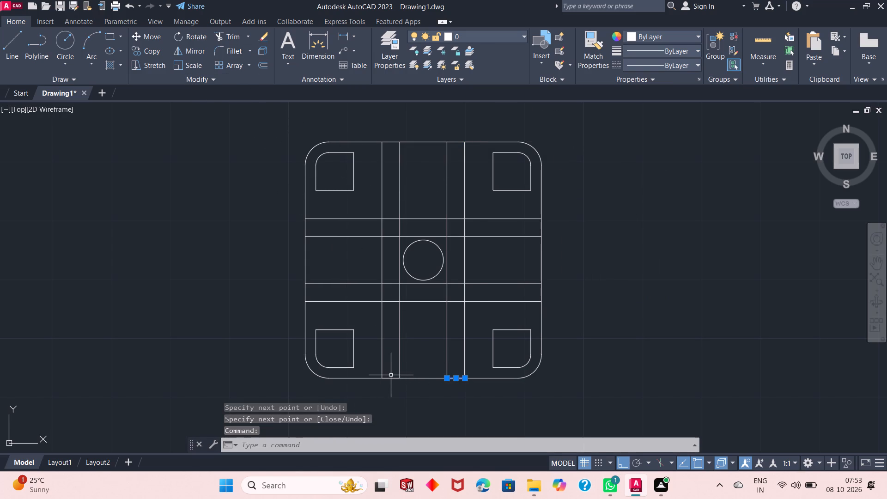
click(391, 379)
right_click(579, 275)
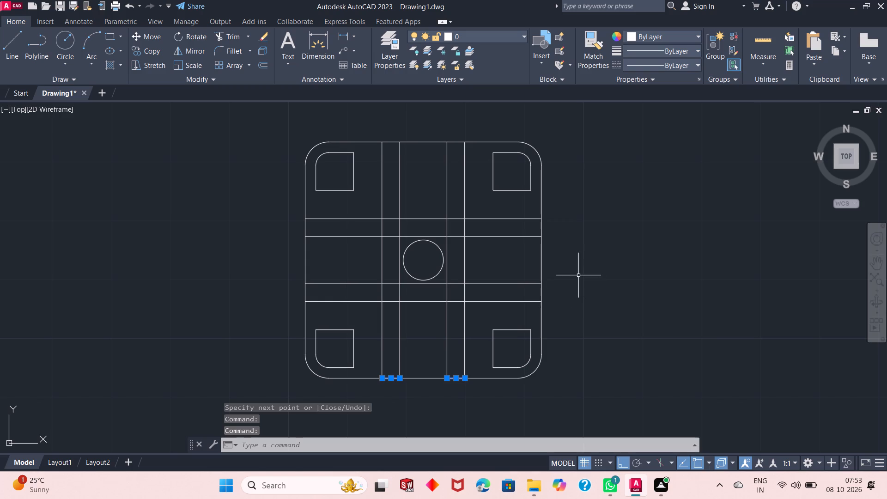
click(599, 265)
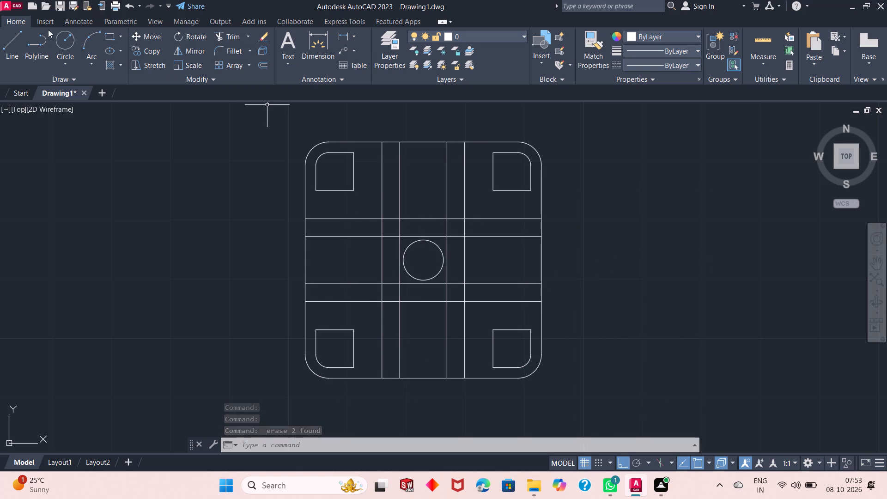
Draw a line from the midpoint of the horizontal line just below the circle 15.5 left, continuing down to the next horizontal line.
click(16, 48)
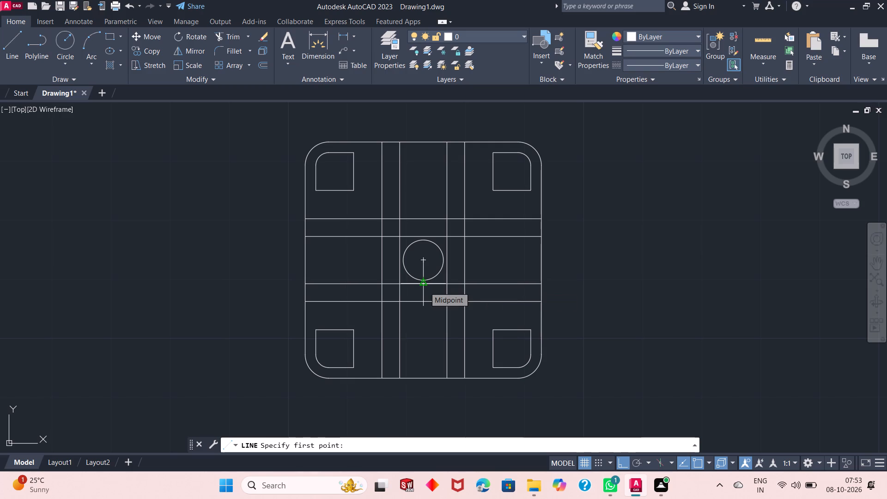
click(425, 287)
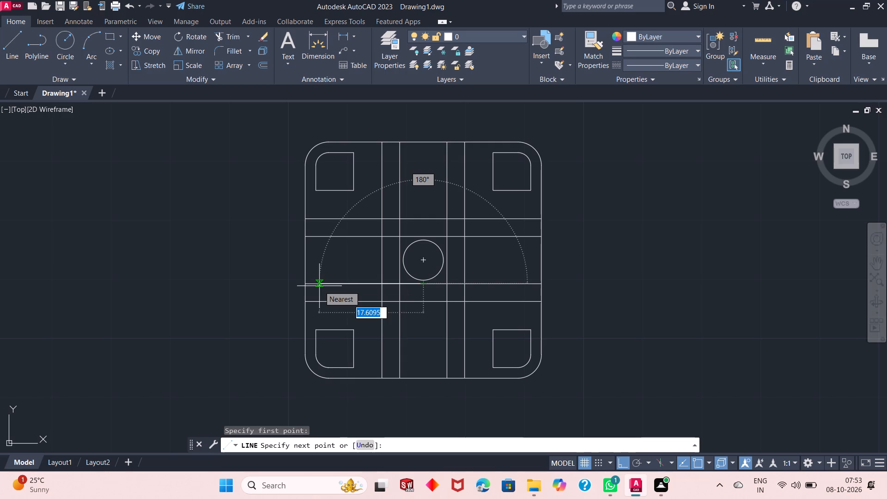
text(15.5)
key(Return)
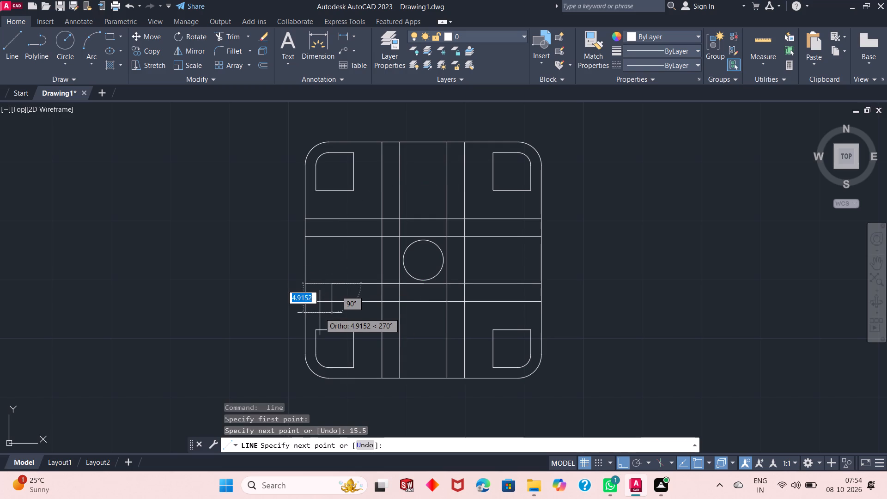
click(331, 299)
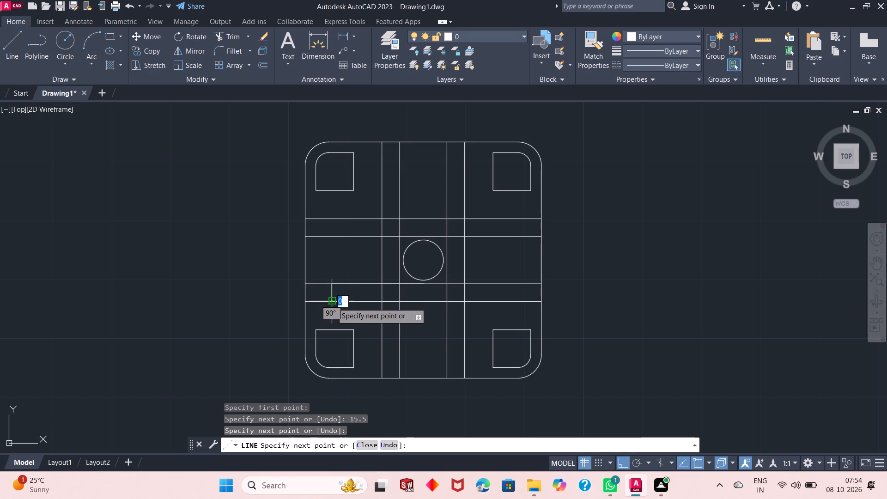
key(space)
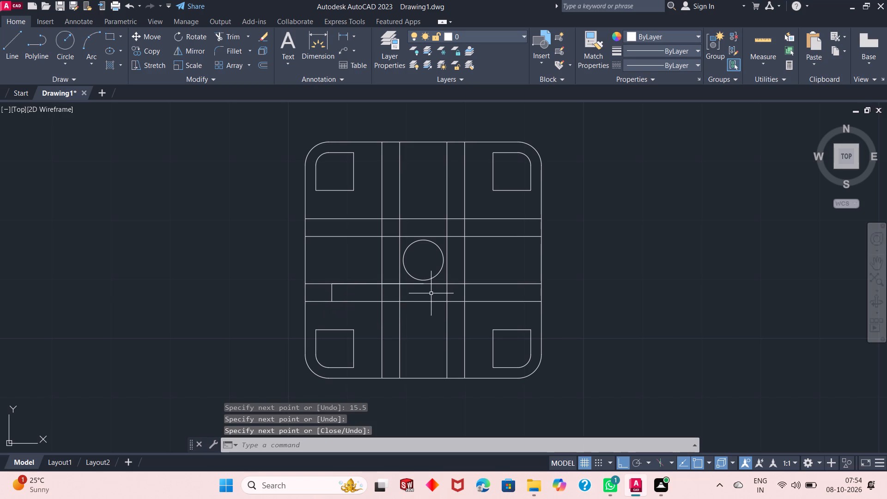
Draw a line from the same midpoint below the circle 15.5 right, continuing down to the next horizontal line.
key(space)
click(426, 287)
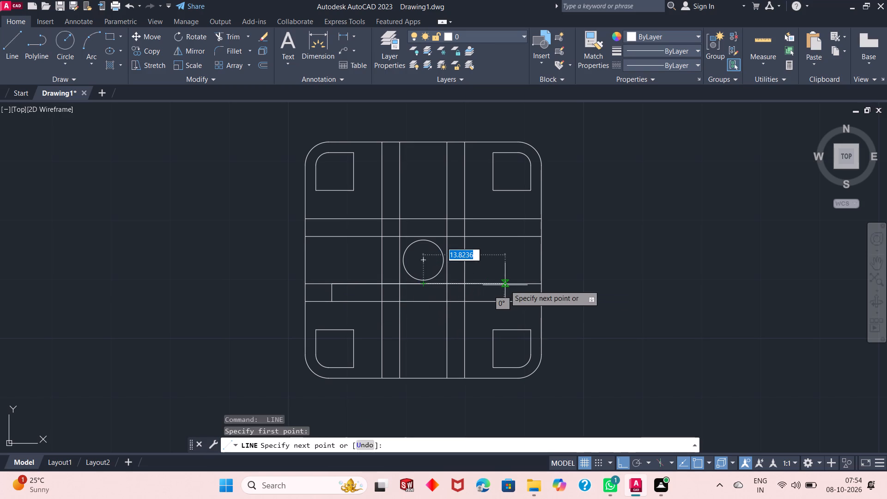
text(15.5)
key(Return)
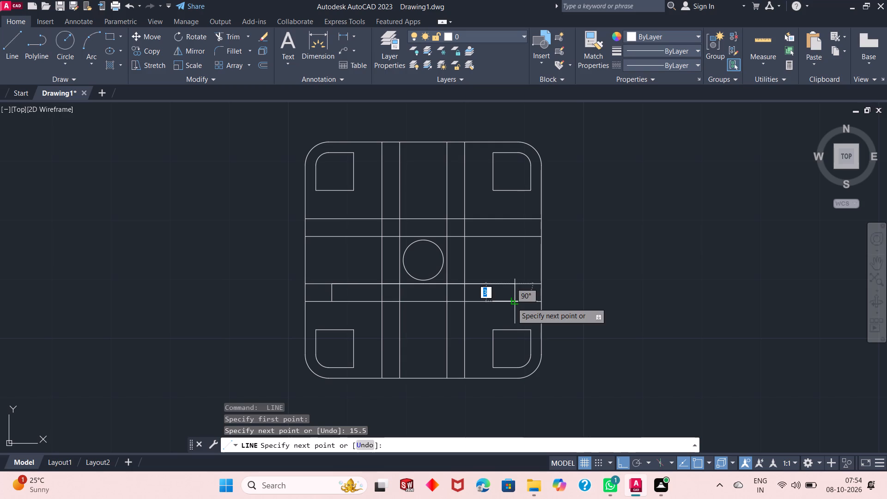
click(512, 303)
right_click(512, 303)
click(524, 307)
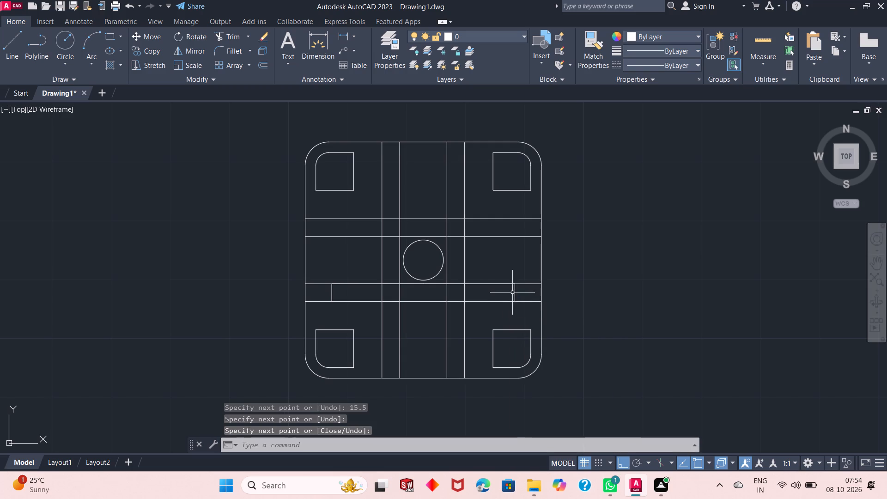
Erase the two 15.5-long horizontal segments overlapping the line just below the circle, keeping the short vertical ones.
click(492, 282)
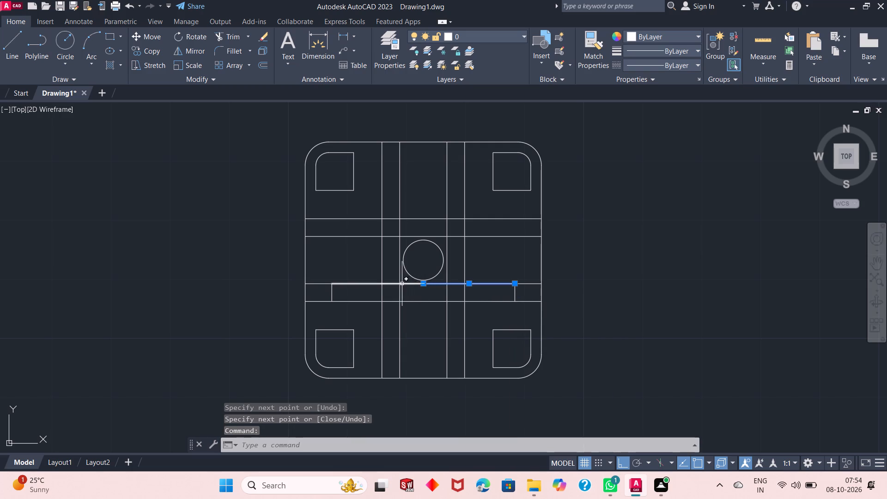
click(401, 284)
right_click(572, 208)
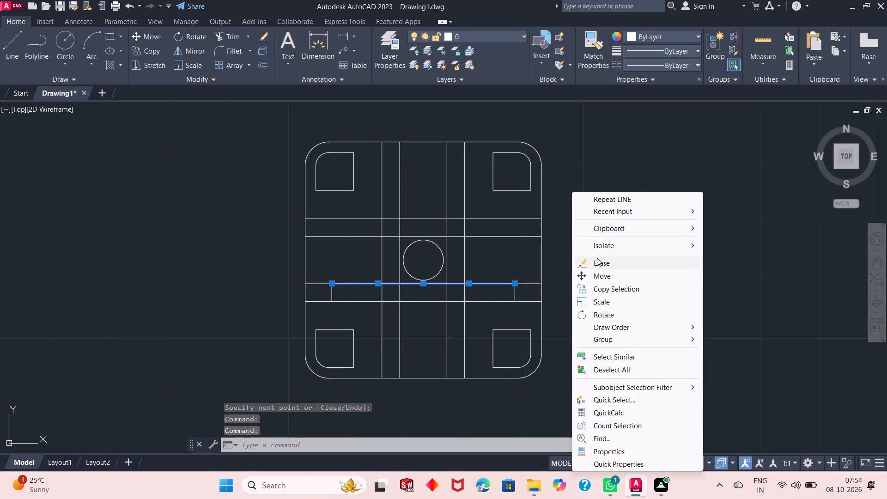
click(599, 261)
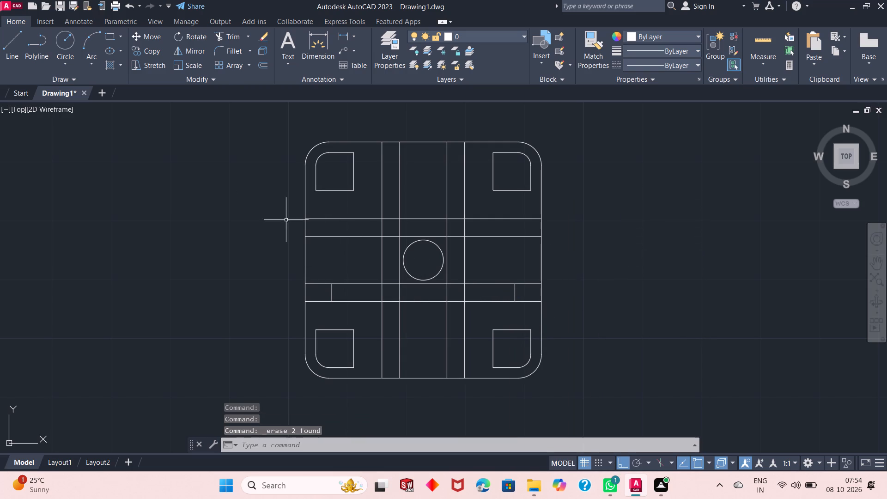
Draw a line from the midpoint of the horizontal line just above the circle 15.5 left, continuing up to the next horizontal line.
click(9, 45)
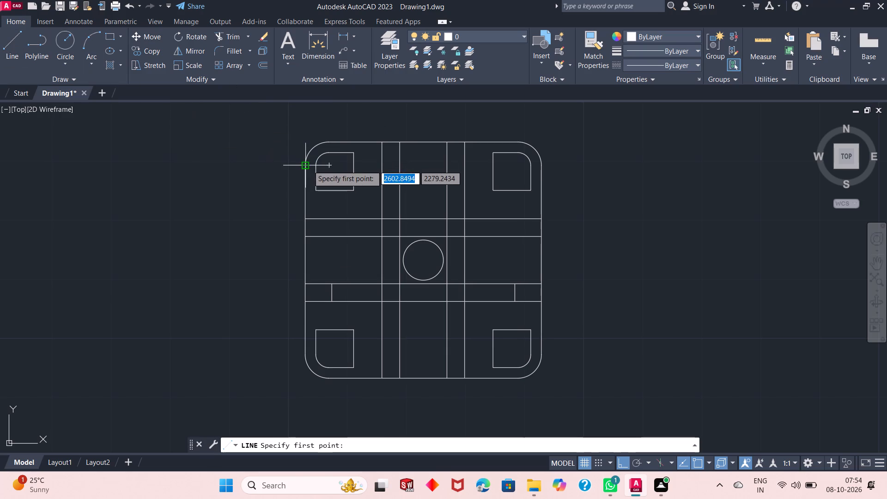
click(423, 235)
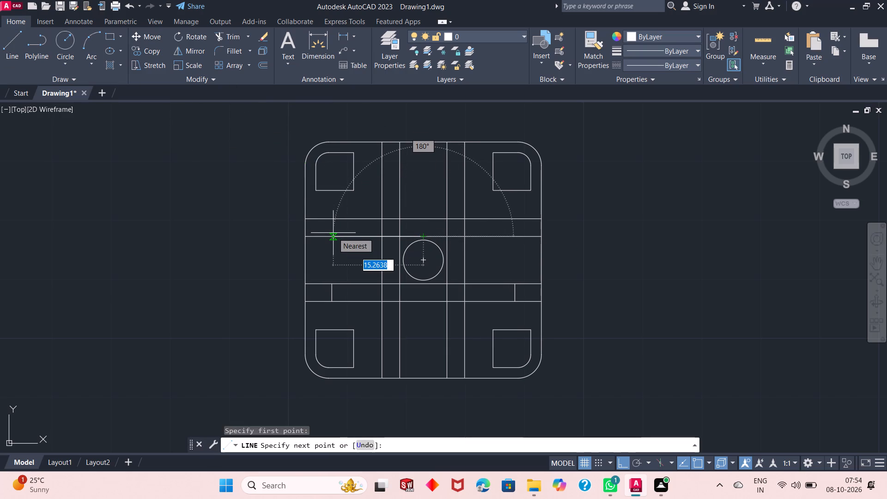
text(11.5)
key(BackSpace)
key(BackSpace)
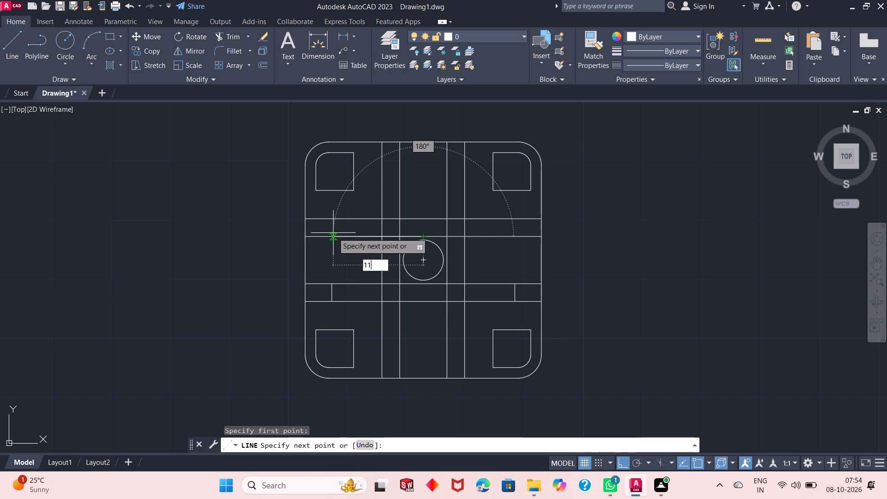
key(BackSpace)
text(5.5)
key(Return)
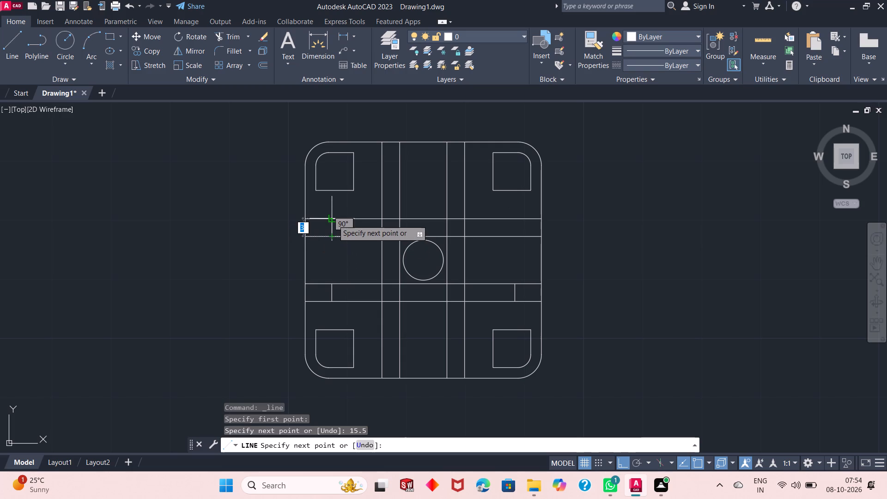
click(333, 220)
right_click(333, 219)
click(341, 228)
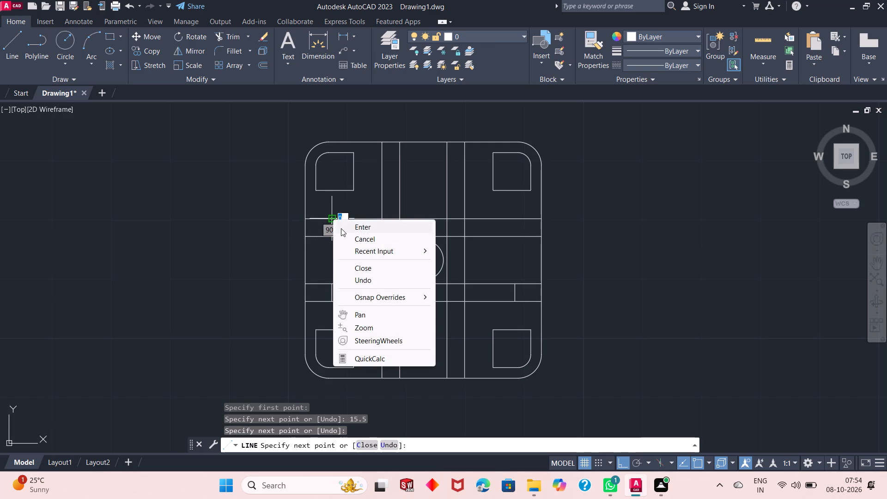
Draw a line from the same midpoint above the circle 15.5 right, continuing up to the next horizontal line.
click(12, 54)
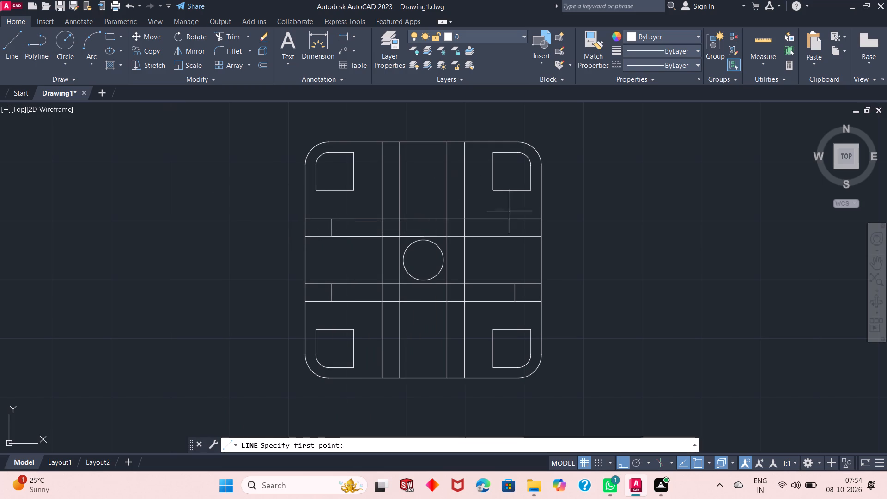
click(422, 234)
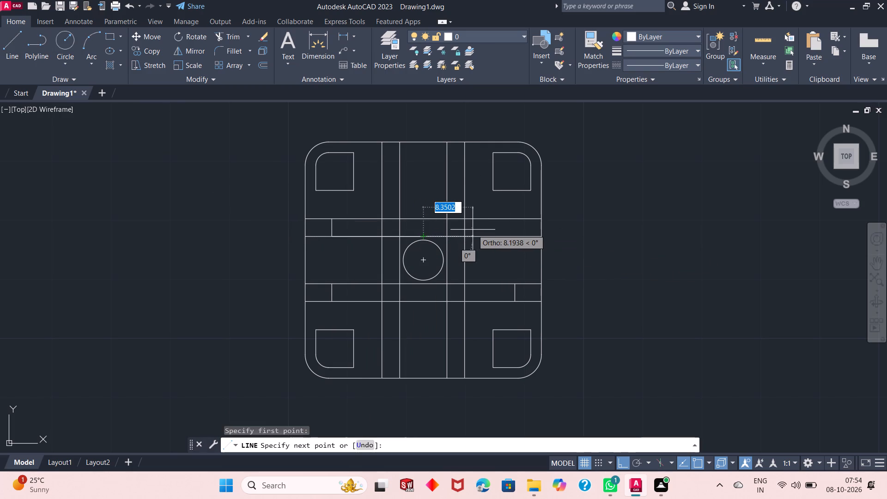
text(15.5)
key(Return)
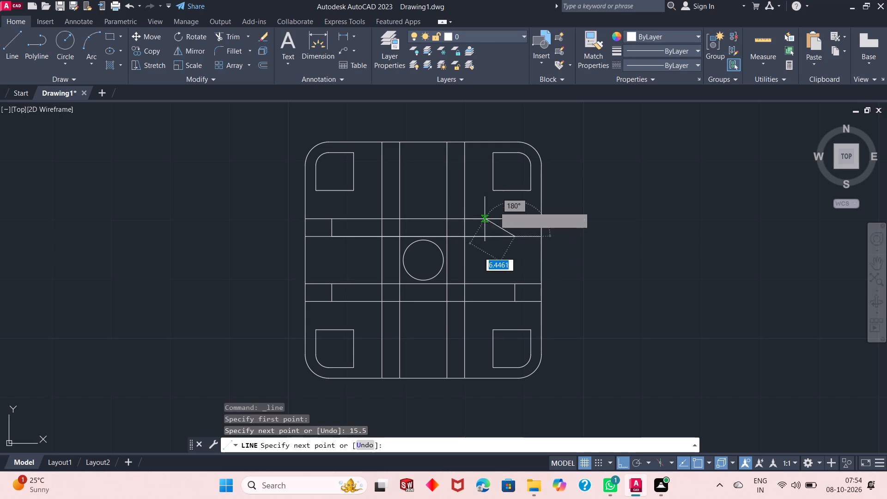
click(516, 219)
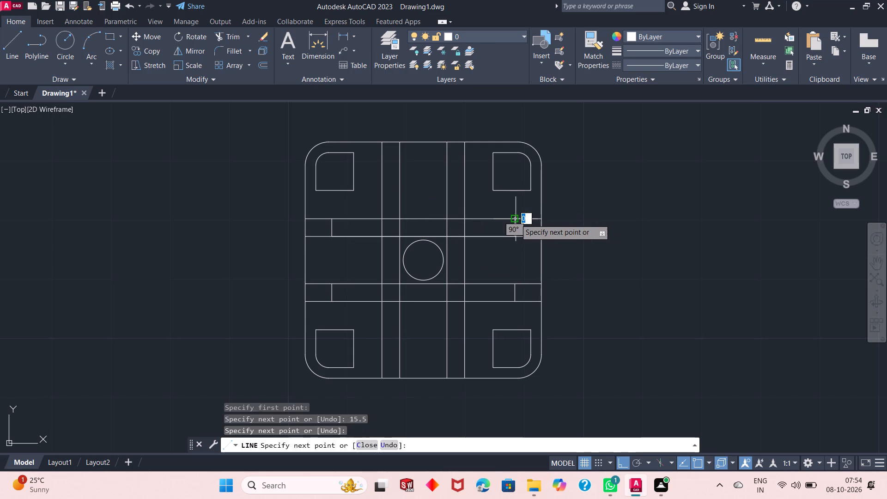
right_click(516, 219)
click(527, 224)
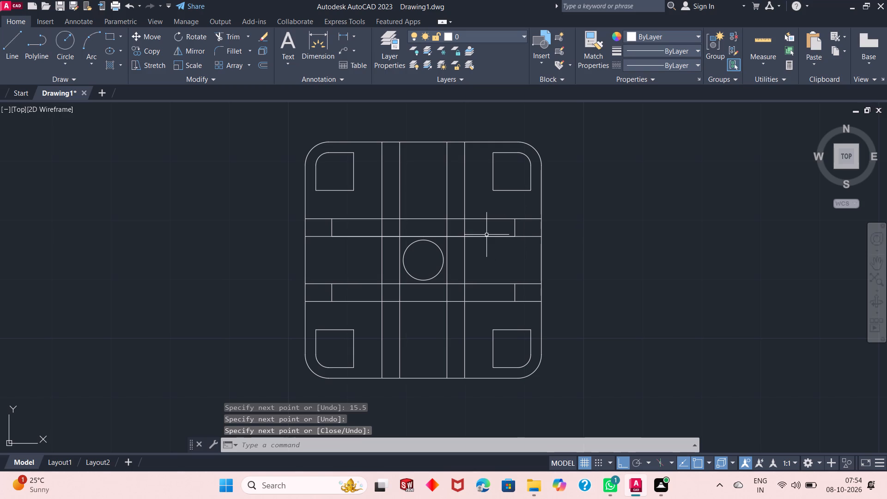
Erase the two 15.5-long horizontal segments overlapping the line just above the circle, keeping the short vertical ones.
click(486, 235)
click(370, 237)
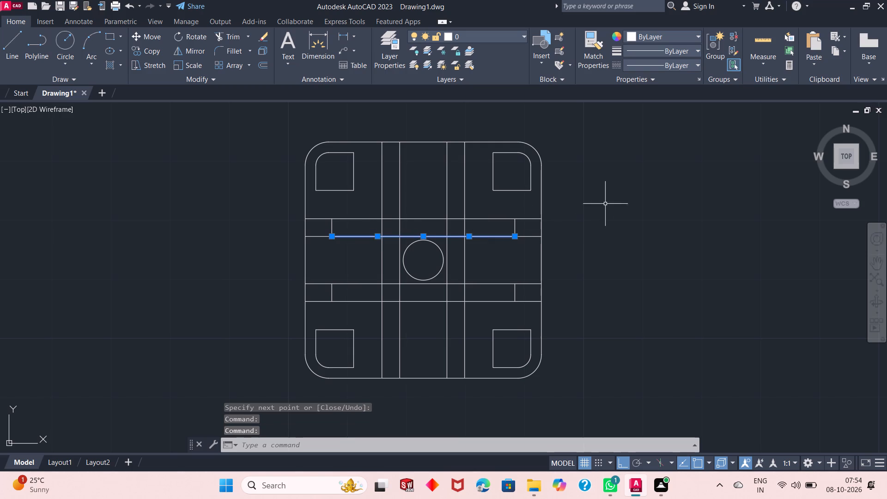
right_click(602, 174)
click(629, 243)
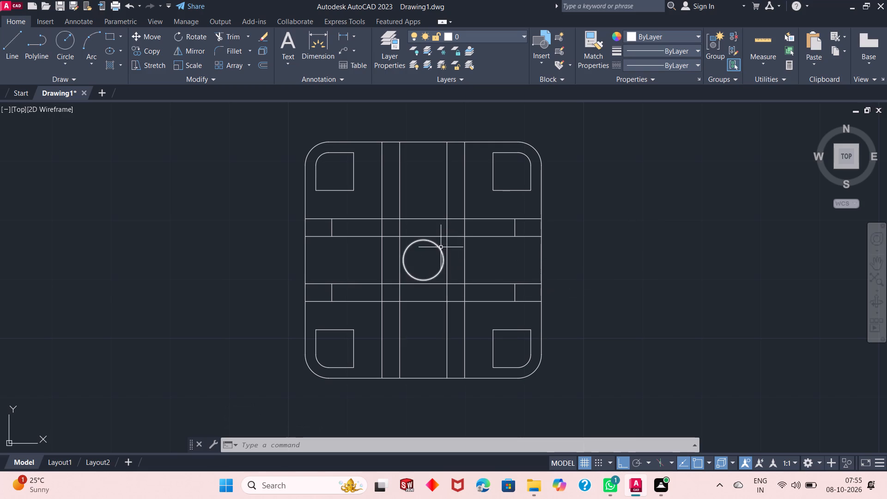
Draw an 18-long line leftward from the midpoint of the lowest of the four inner horizontal lines.
click(9, 46)
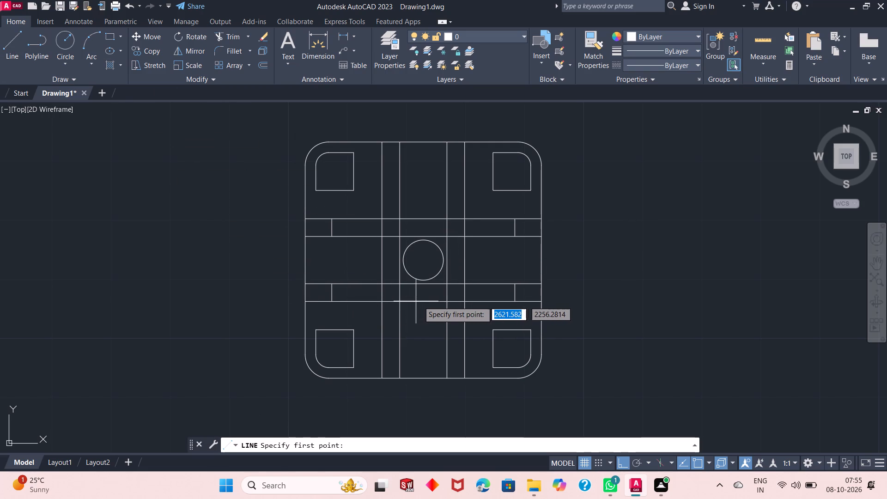
click(425, 303)
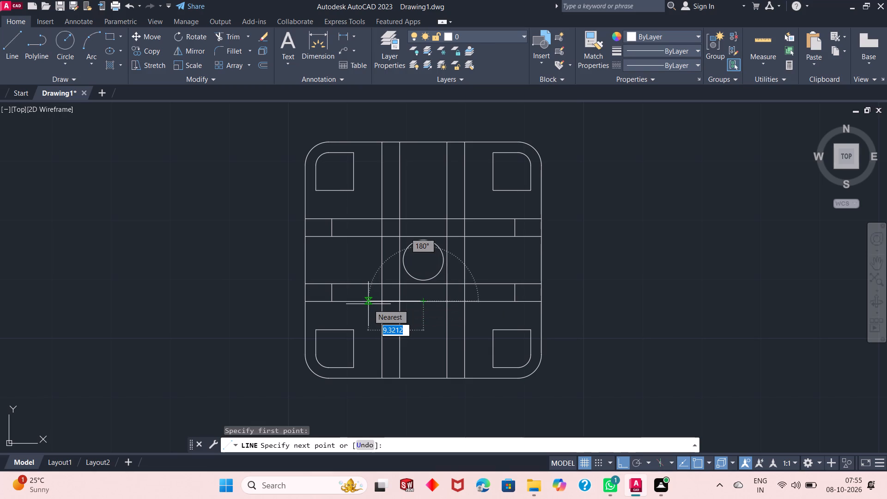
text(18)
key(Return)
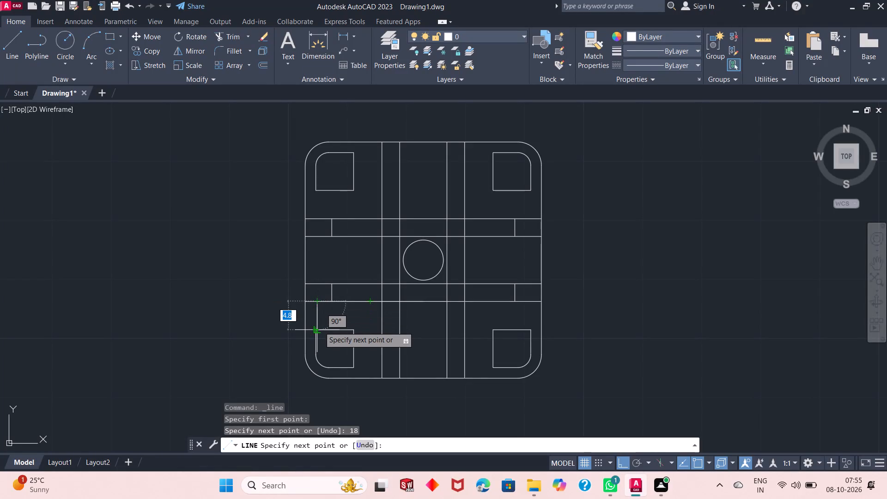
right_click(330, 317)
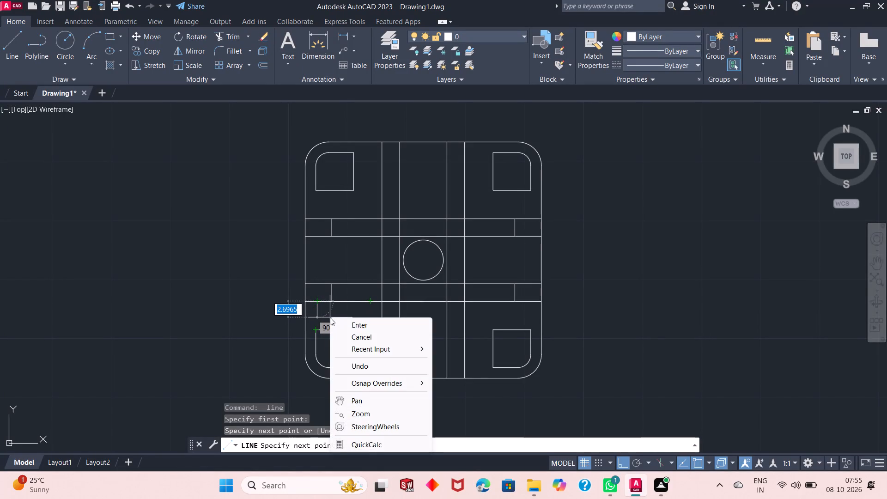
click(345, 324)
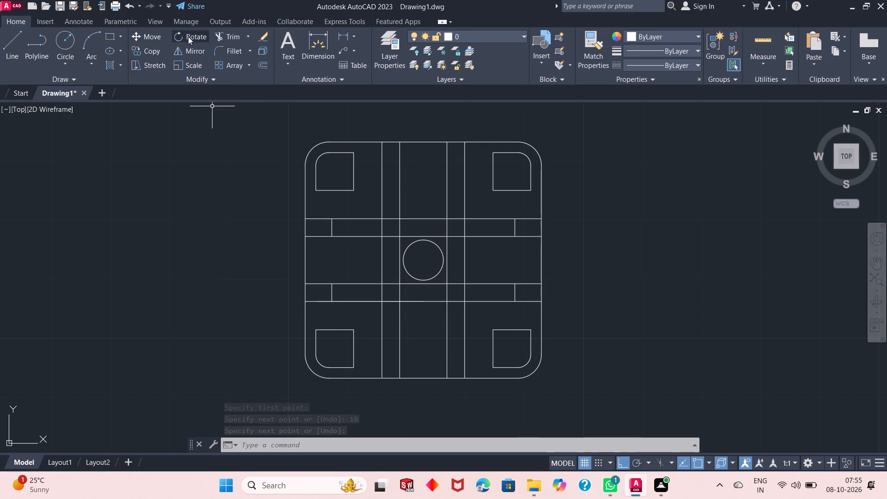
Trim the lowest inner horizontal line left of the vertical pairs, keeping the short piece outward from the small vertical line to the 18-long line's end.
click(235, 37)
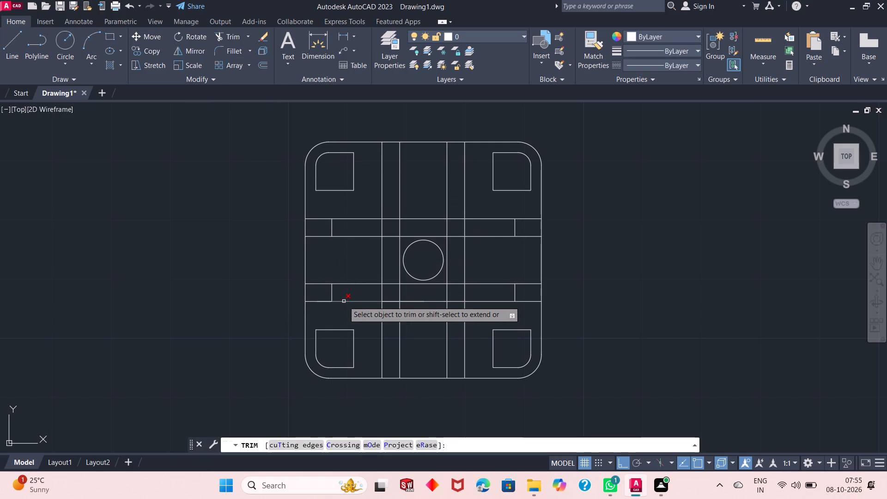
click(344, 301)
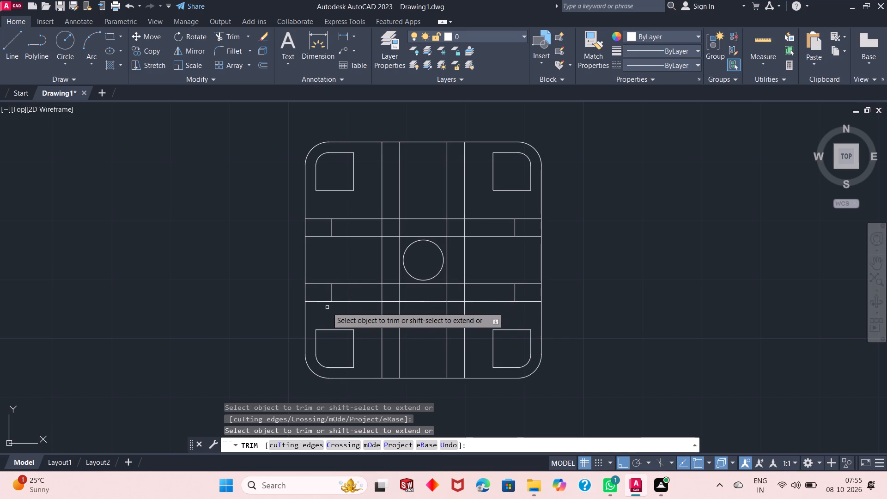
click(309, 302)
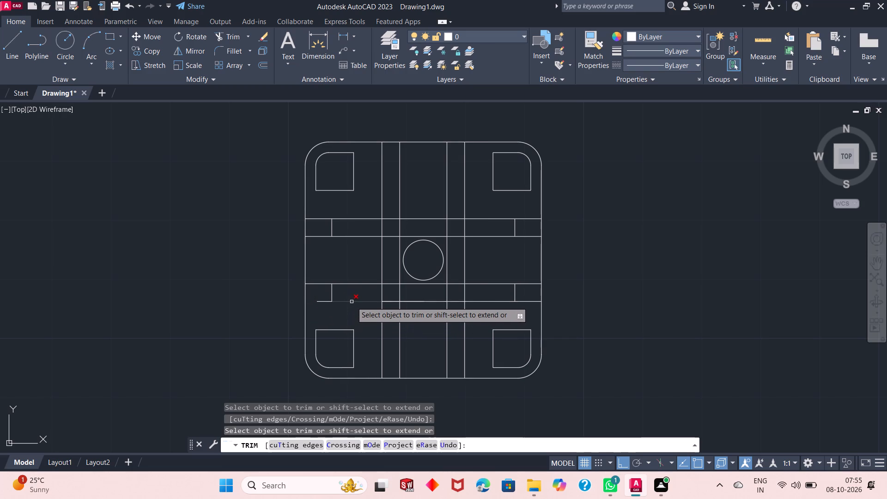
click(352, 302)
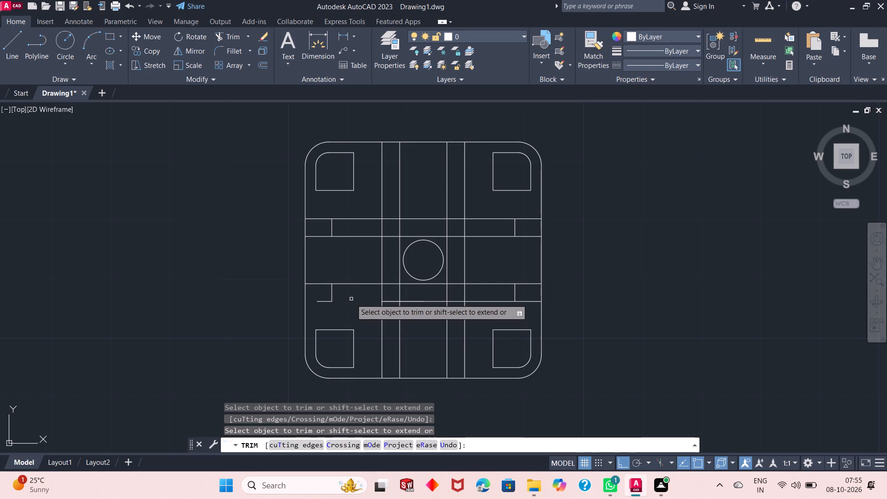
click(405, 301)
click(392, 302)
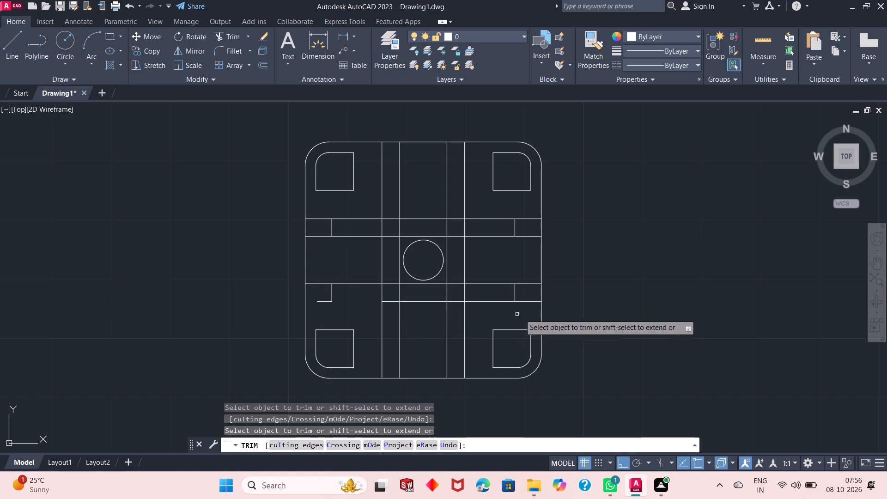
right_click(587, 242)
click(598, 252)
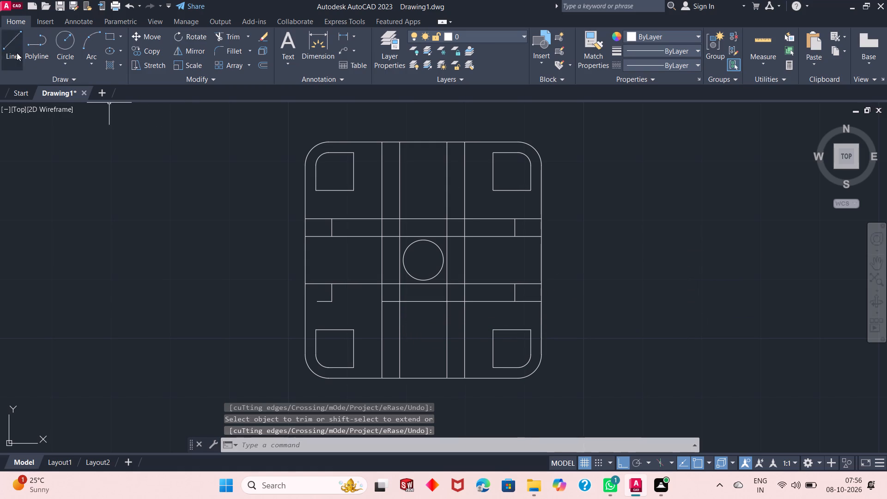
Draw a line from the midpoint of the line just below the circle down to the lowest inner horizontal line, continuing 18 right.
click(0, 53)
click(5, 43)
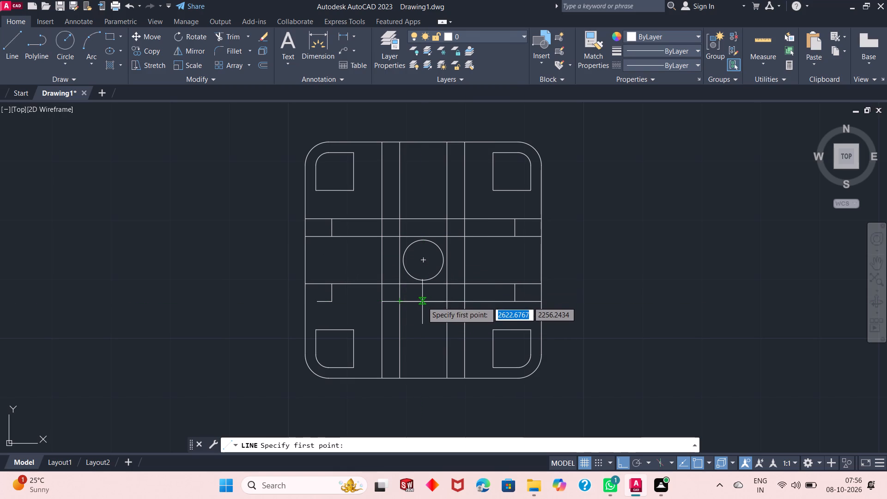
click(421, 282)
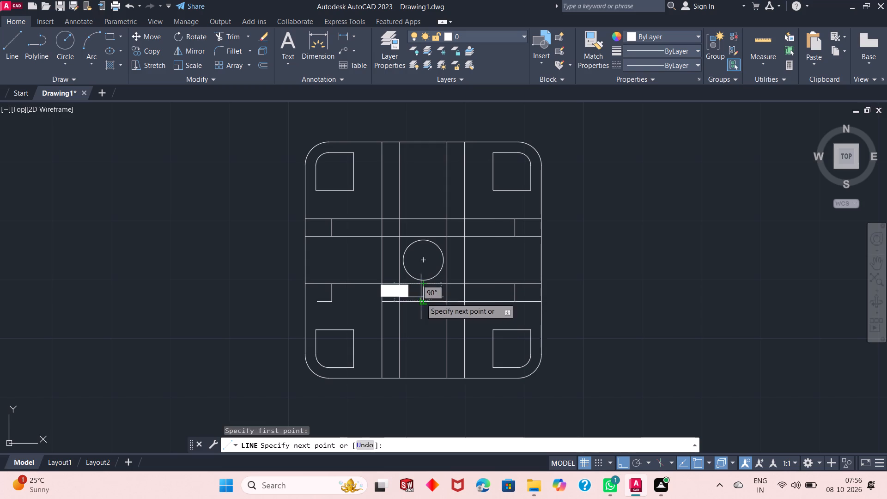
click(423, 302)
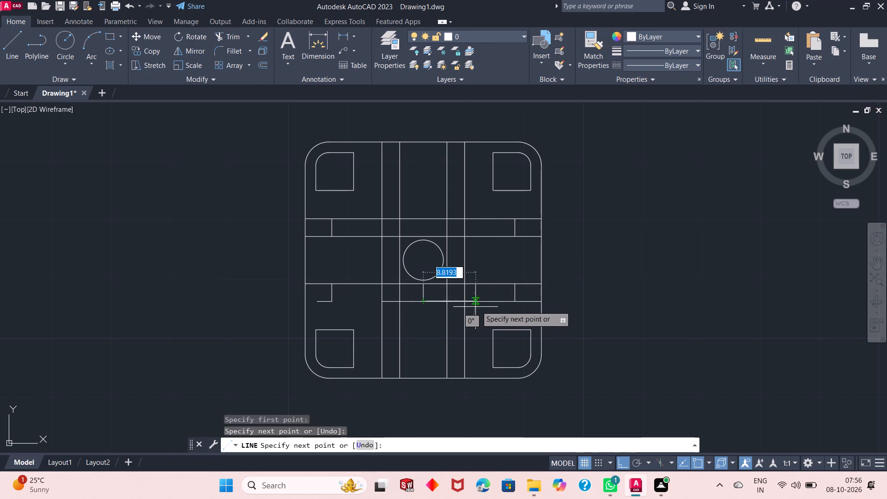
text(18)
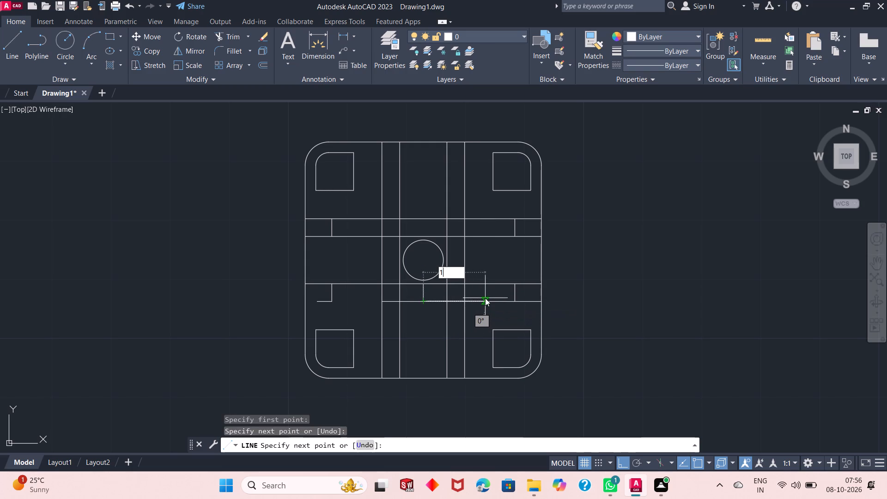
key(Return)
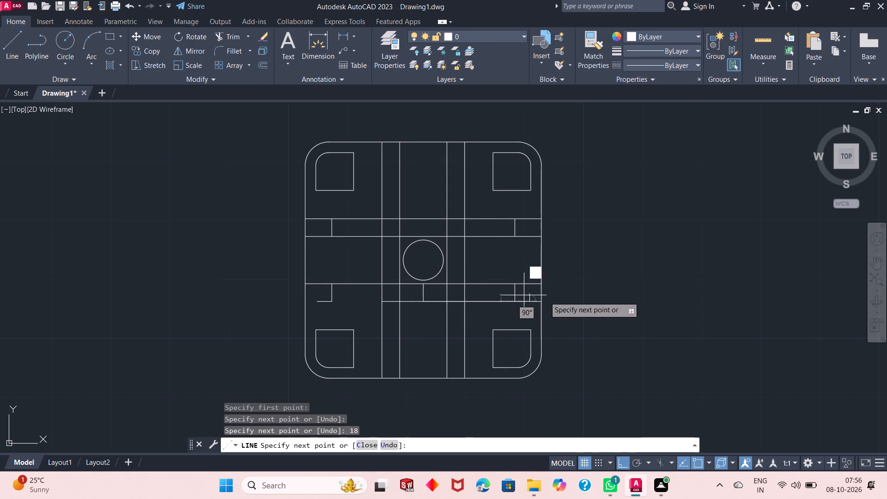
right_click(568, 300)
click(580, 307)
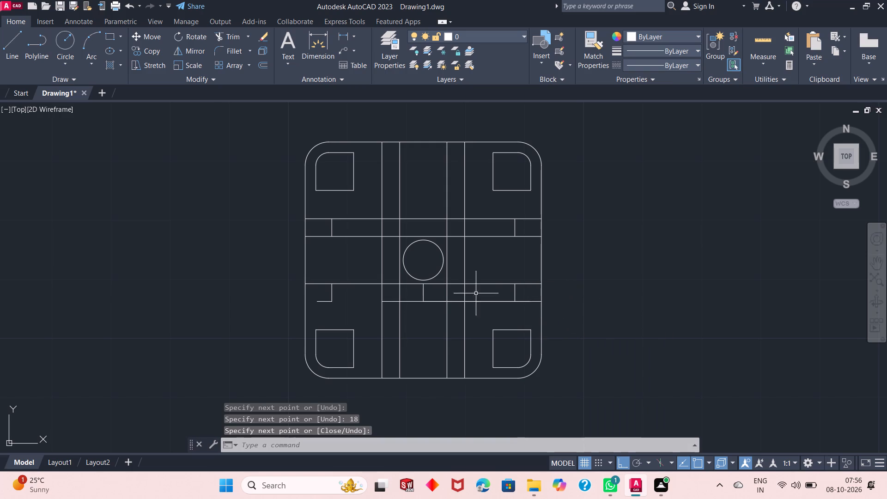
Trim away the rest of the lowest inner horizontal line and the short vertical below the circle, keeping the piece from the right small vertical to the 18-long line's end.
scroll(459, 292, up, 1)
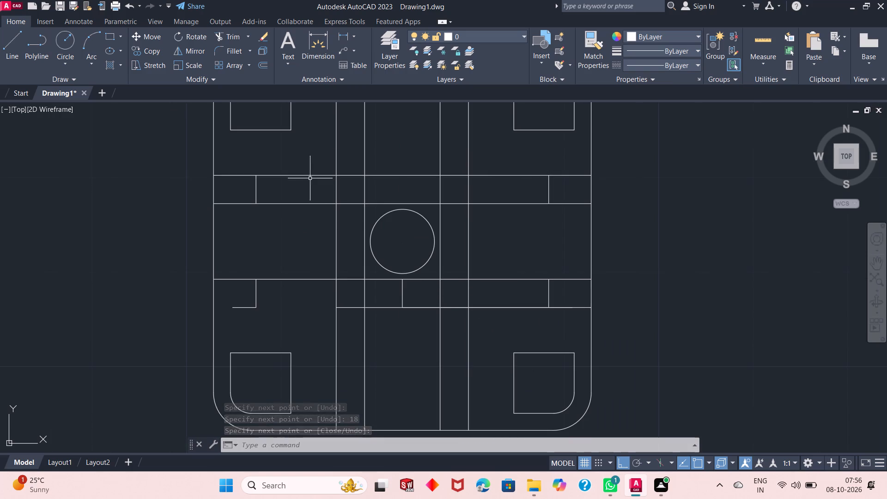
click(227, 38)
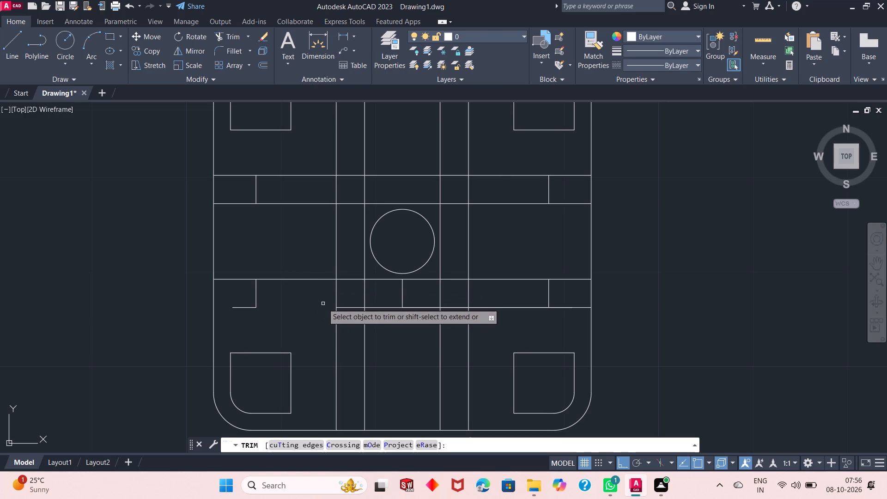
click(347, 313)
click(352, 305)
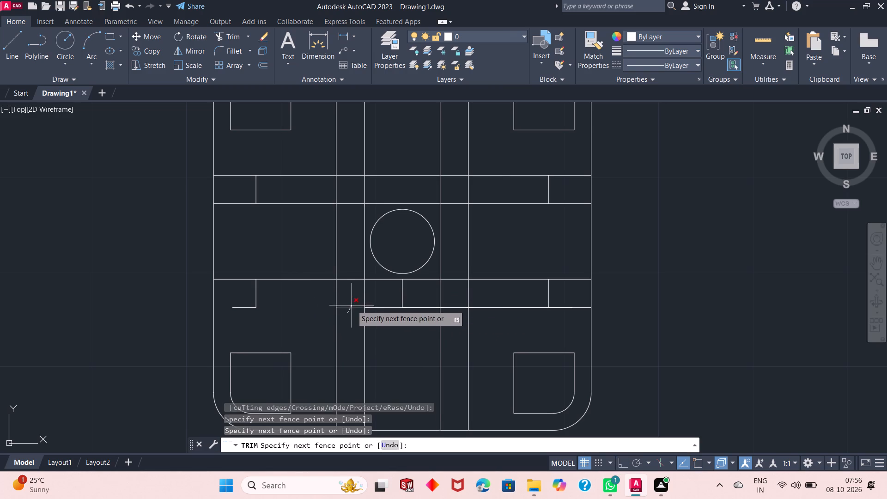
click(378, 318)
click(381, 304)
click(389, 298)
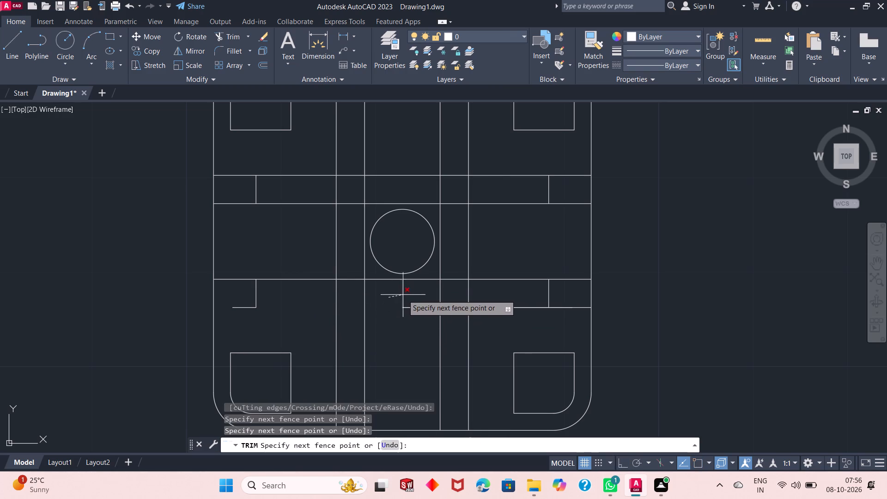
click(403, 295)
click(407, 298)
click(416, 317)
click(452, 319)
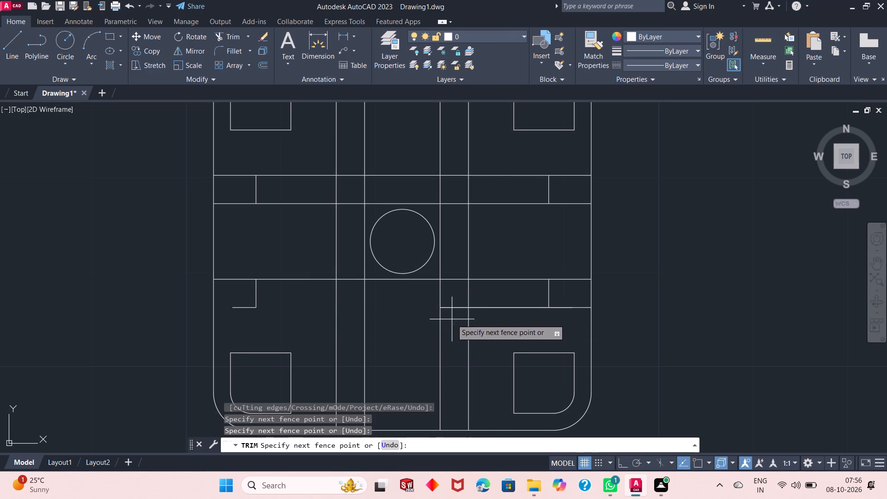
click(452, 302)
click(484, 322)
click(490, 302)
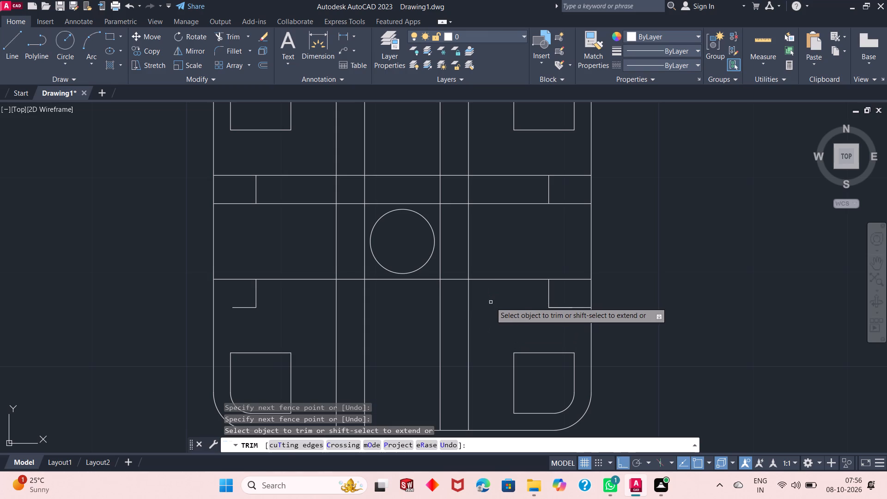
click(583, 316)
click(583, 303)
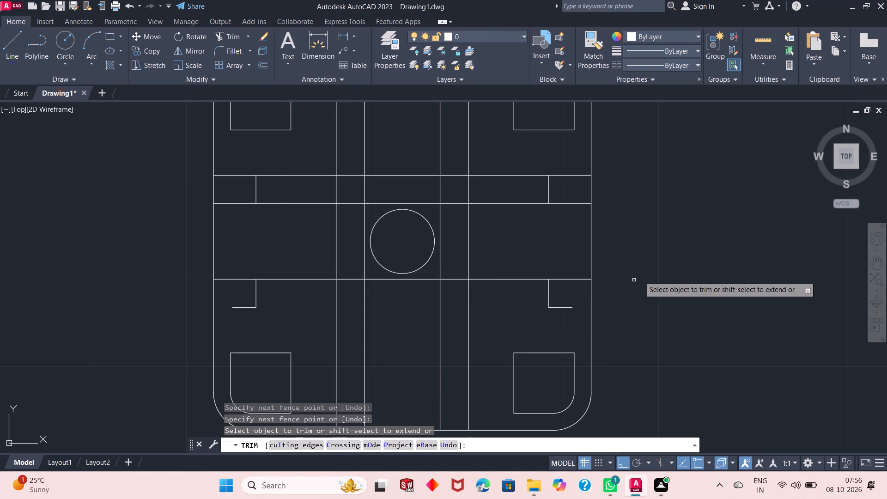
right_click(644, 254)
click(660, 263)
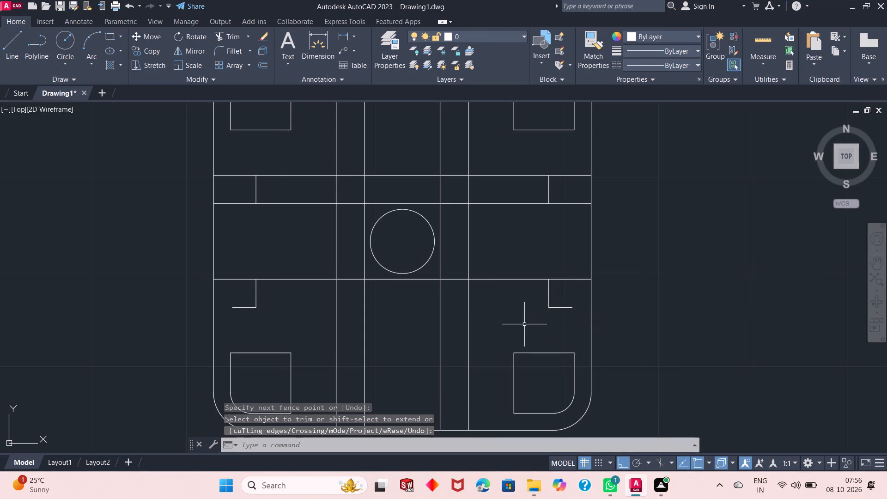
Draw an 18-long line leftward from the midpoint of the topmost inner horizontal line.
scroll(486, 332, down, 2)
scroll(463, 279, up, 1)
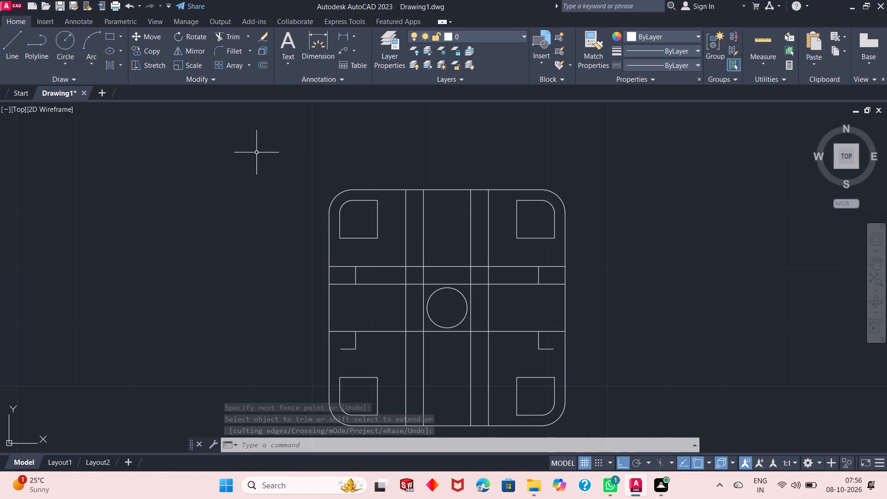
click(11, 44)
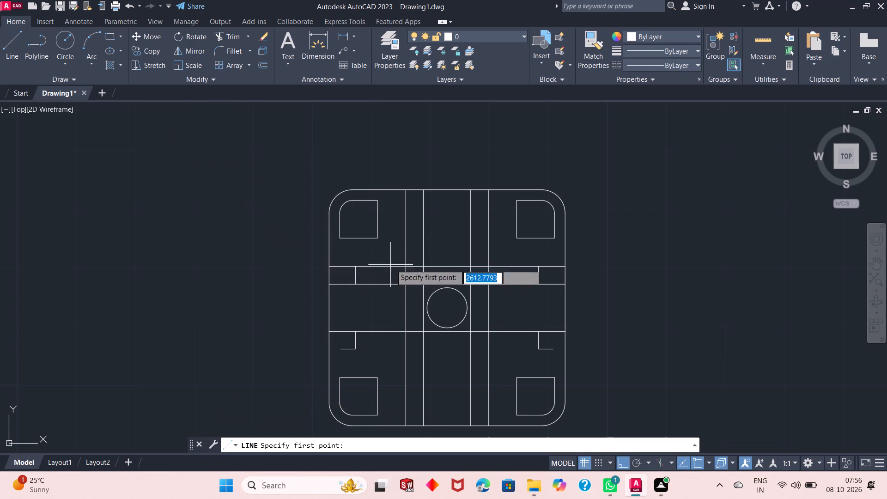
click(447, 267)
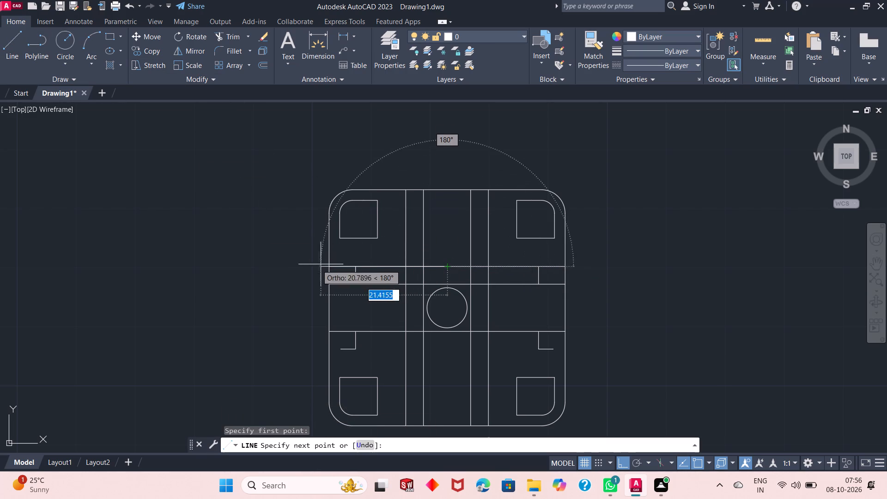
key(1)
key(8)
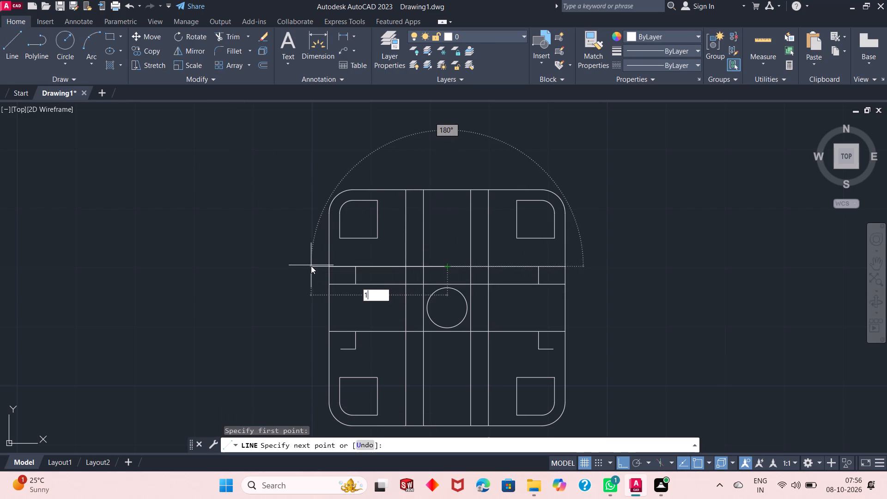
key(Return)
right_click(385, 139)
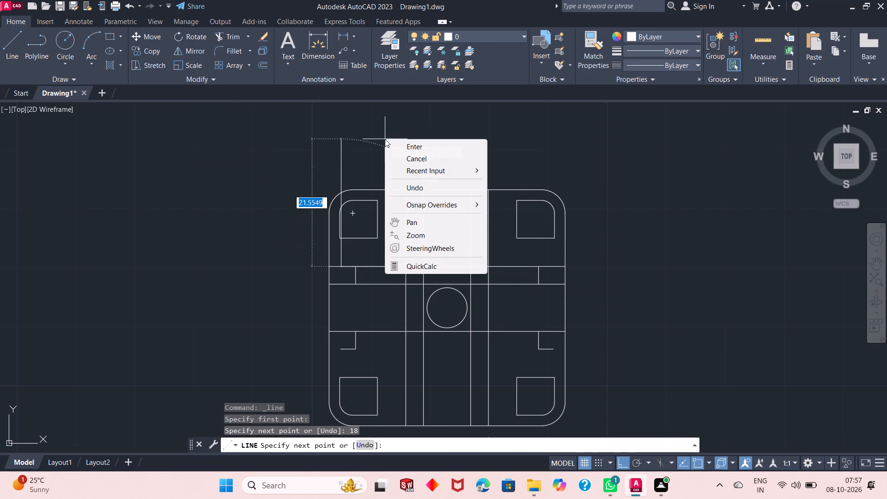
click(400, 145)
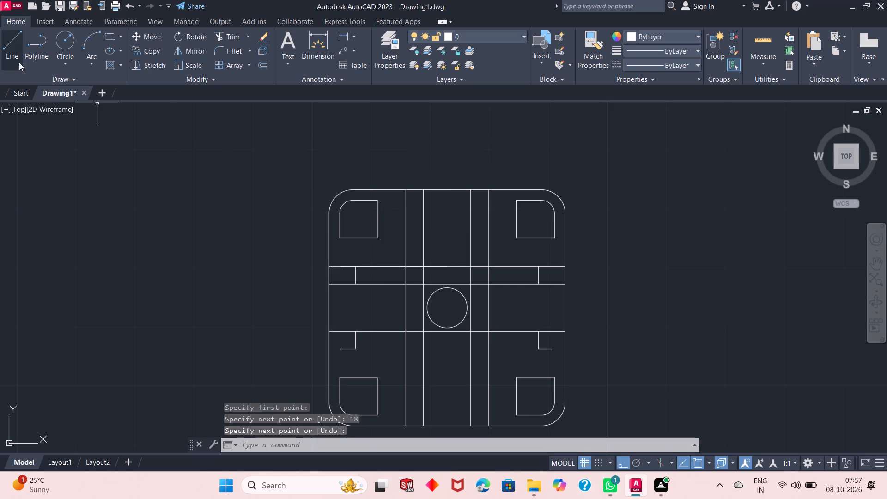
Draw an 18-long line rightward from the midpoint of the topmost inner horizontal line.
click(16, 51)
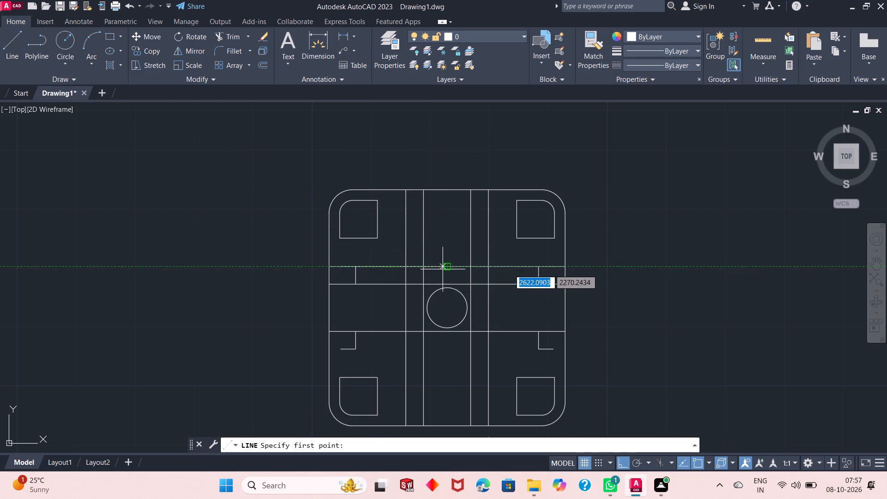
click(444, 269)
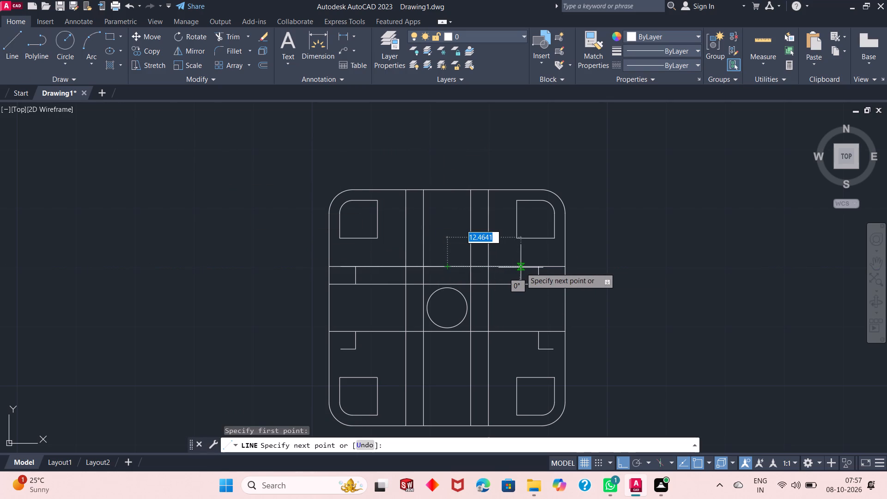
text(18)
key(Return)
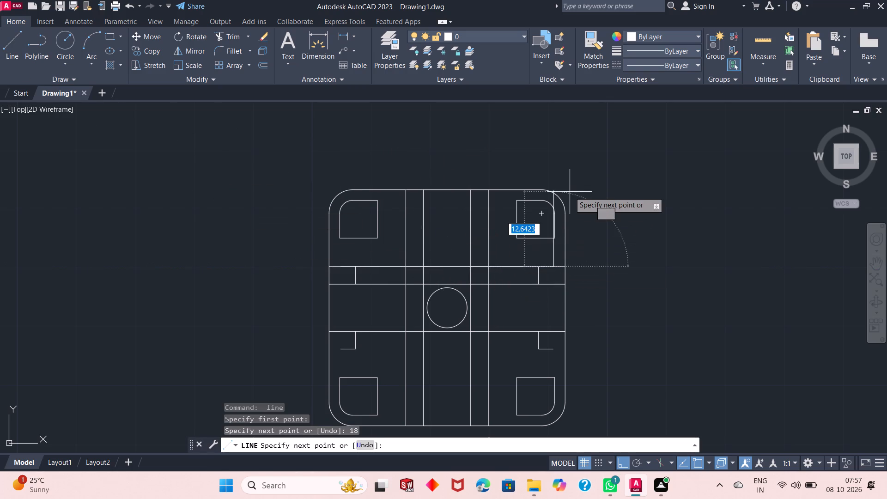
right_click(570, 192)
click(584, 198)
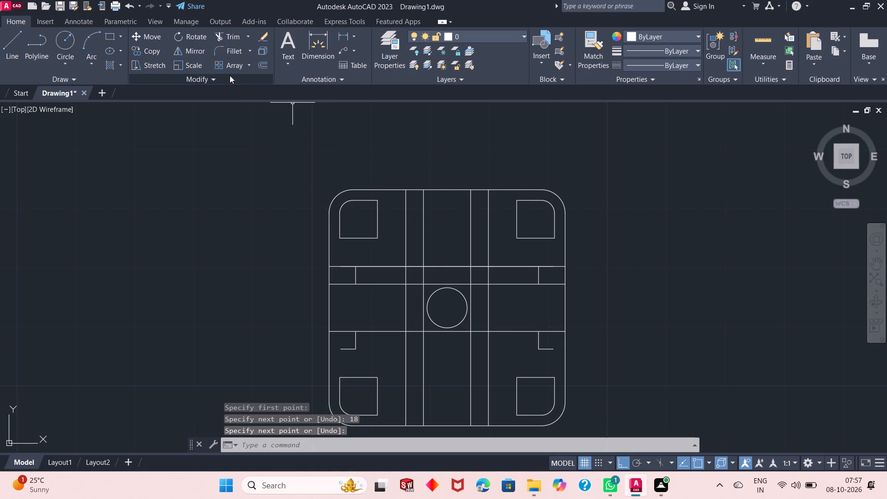
Trim the left half of the topmost inner horizontal line, keeping the short piece outward from the small vertical line to the 18-long line's end.
click(225, 35)
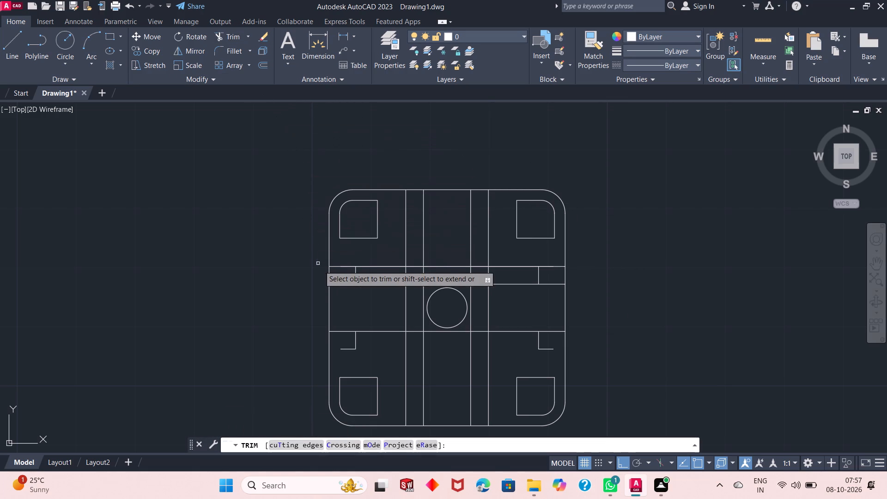
click(336, 265)
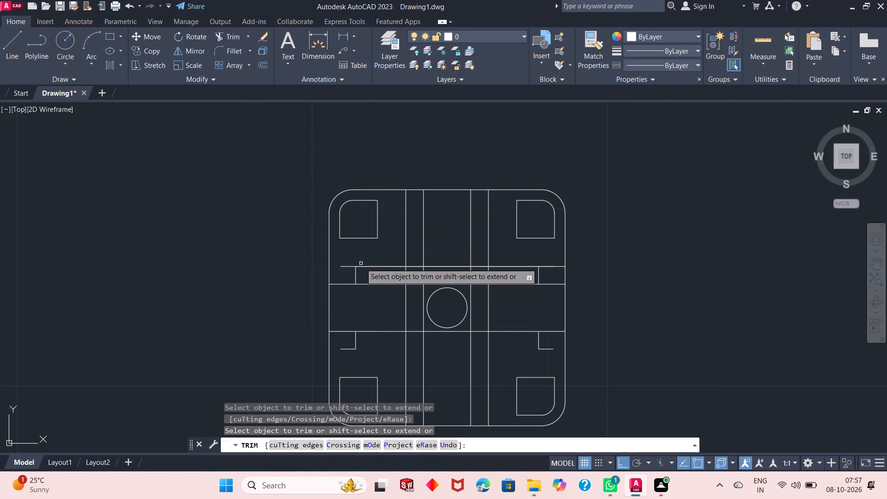
click(365, 266)
click(373, 266)
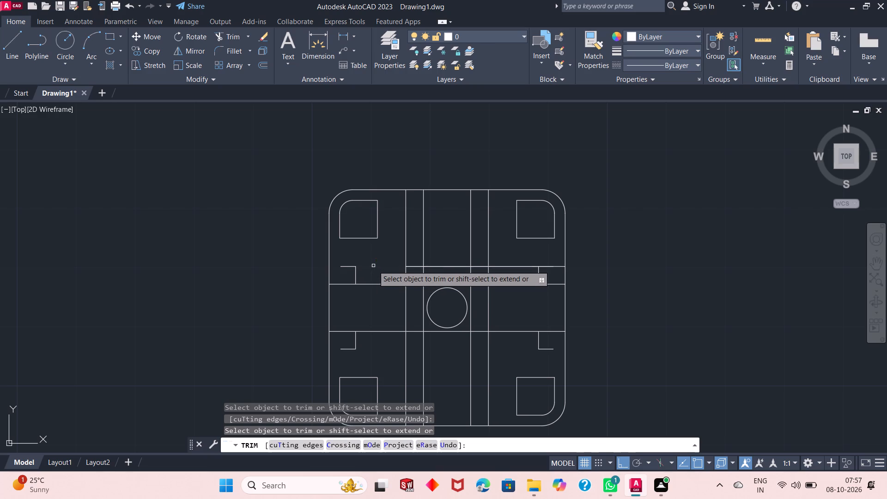
click(412, 266)
click(412, 266)
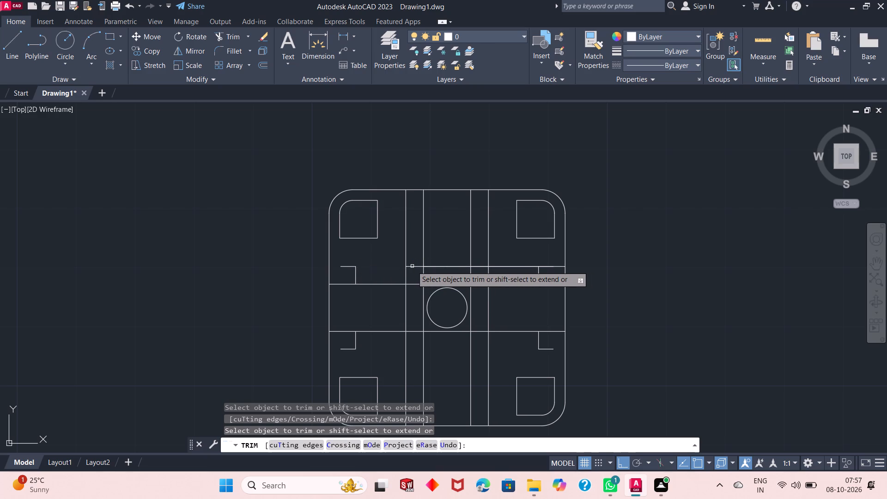
click(413, 266)
click(426, 265)
click(437, 265)
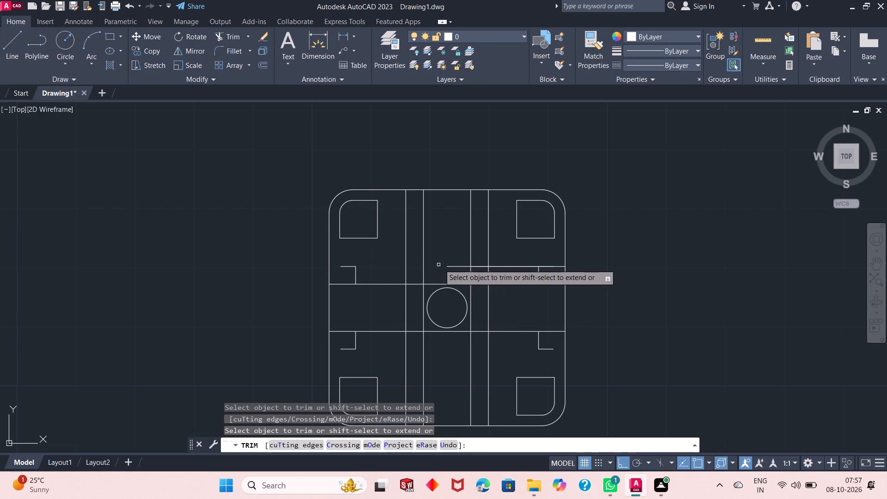
Trim the right half of the topmost inner horizontal line, keeping the short piece outward from the small vertical line to the 18-long line's end.
click(454, 268)
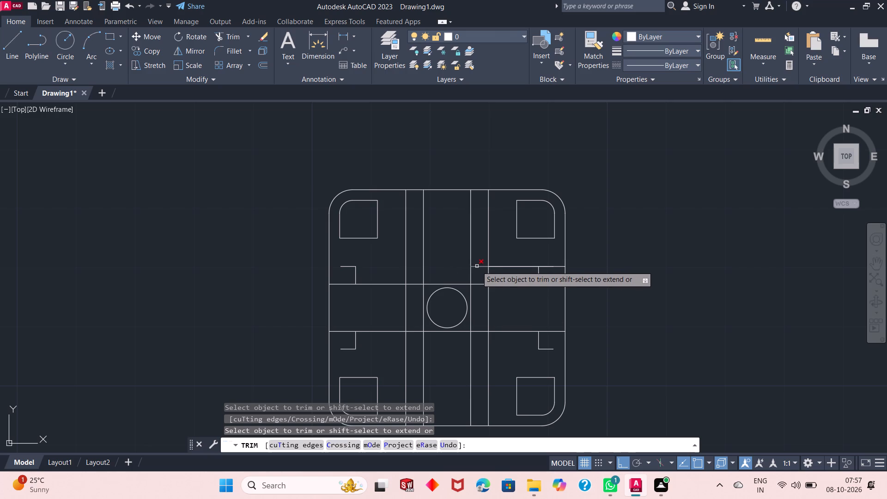
click(477, 266)
click(477, 266)
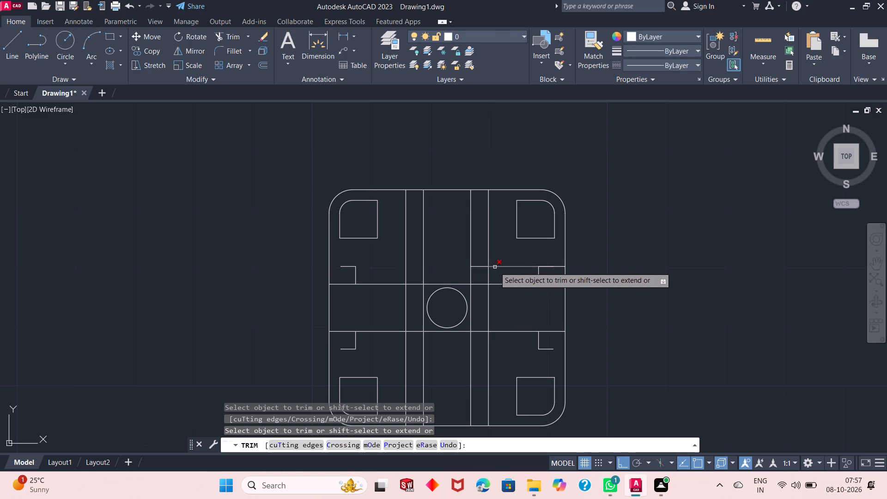
click(495, 268)
click(480, 266)
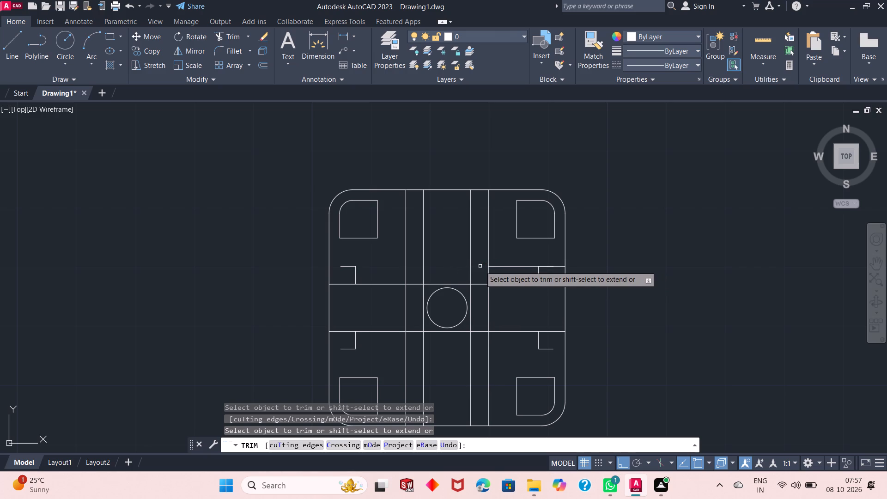
click(498, 268)
click(496, 263)
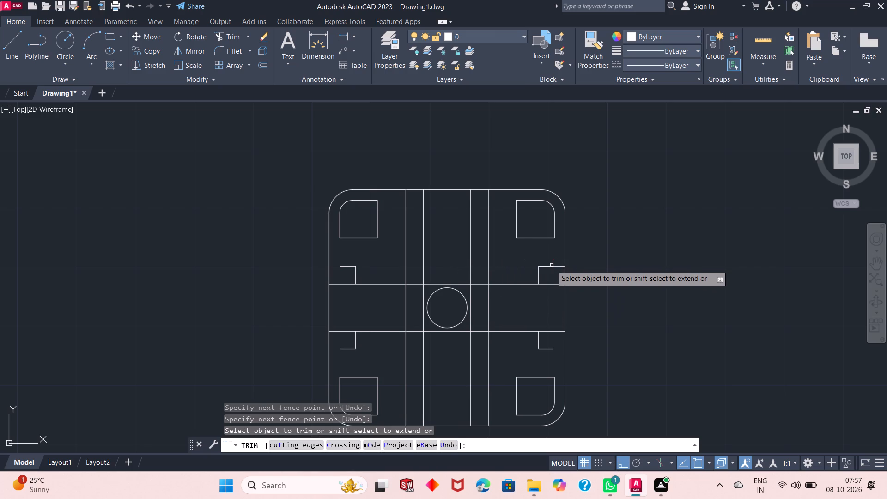
click(559, 267)
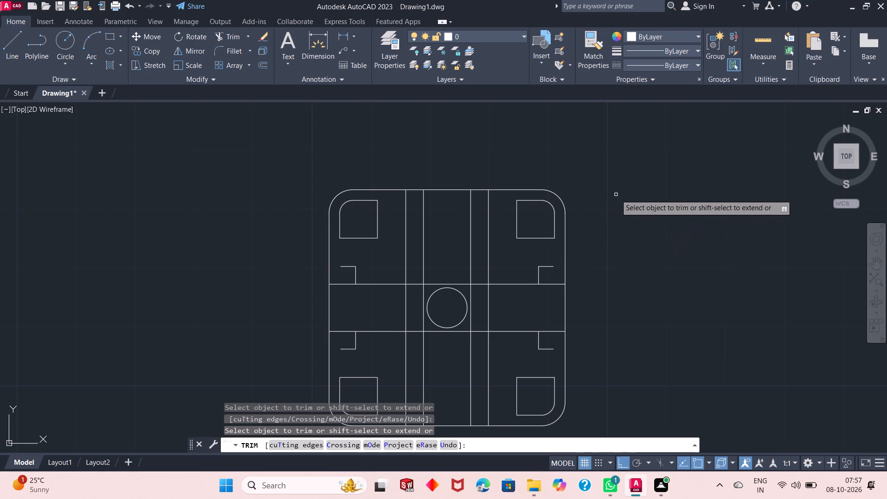
right_click(616, 194)
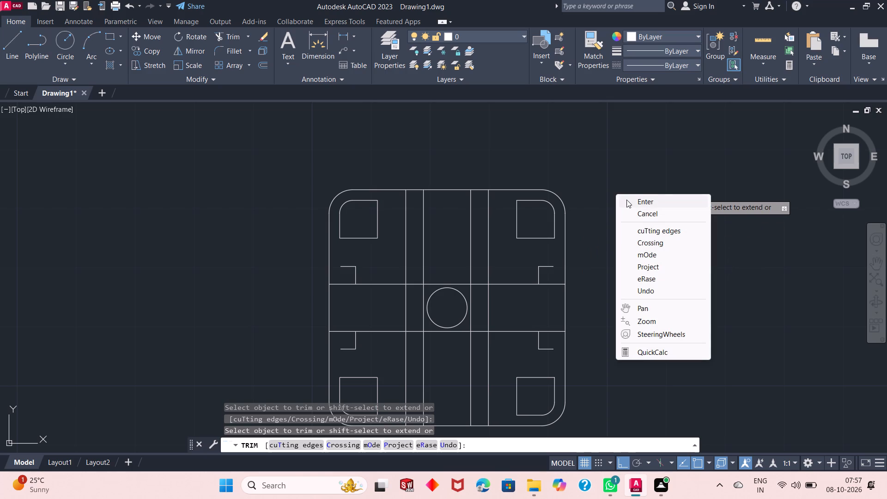
click(626, 200)
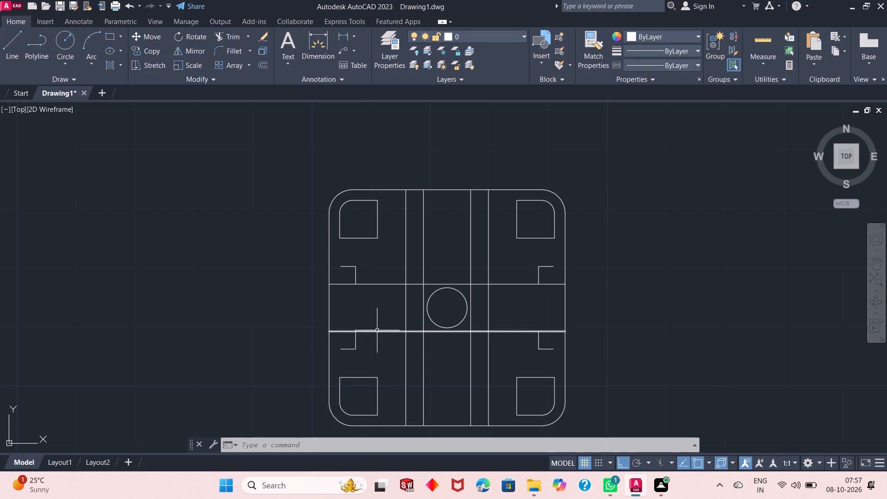
Trim the horizontal line just above the circle between the two small vertical lines, keeping its outer end pieces.
click(225, 40)
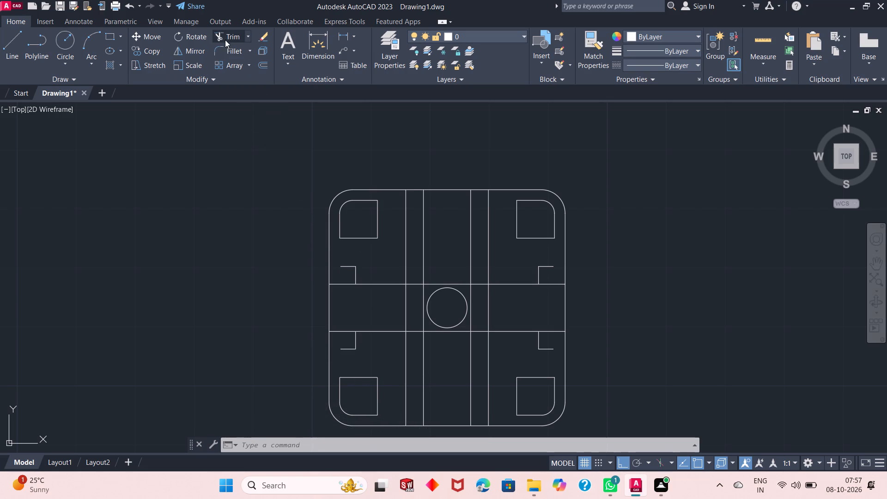
click(393, 282)
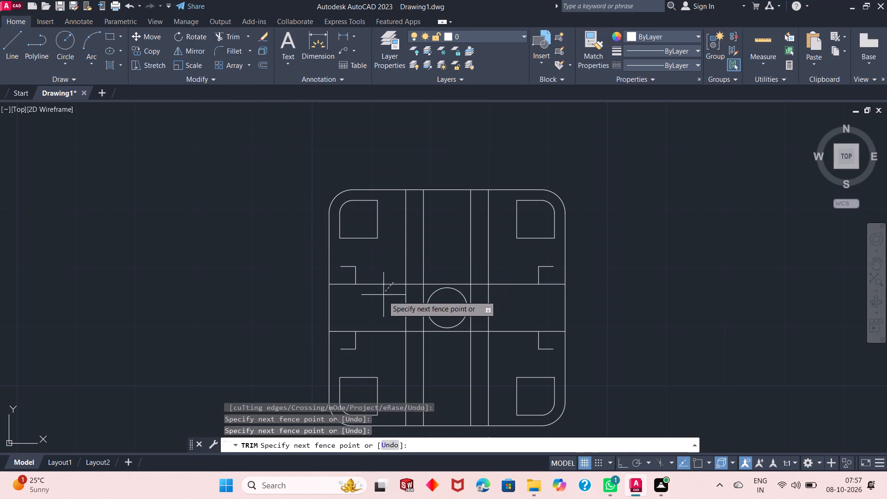
click(381, 300)
click(411, 286)
click(414, 280)
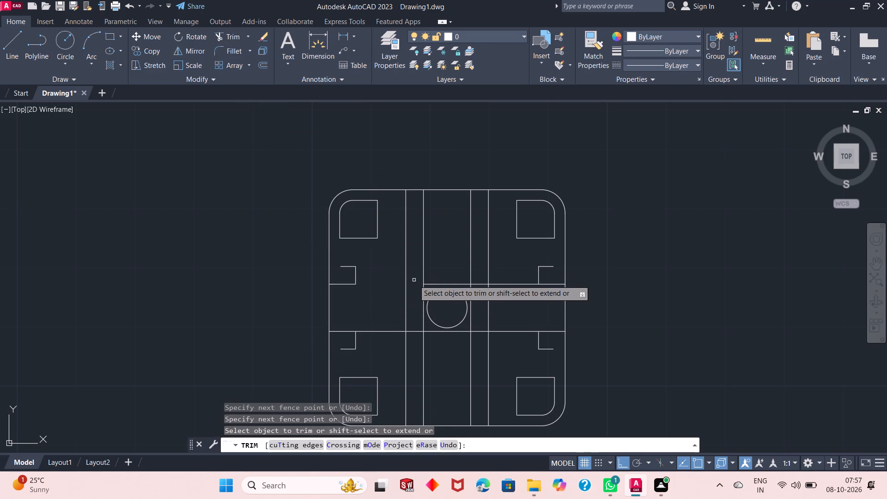
click(436, 284)
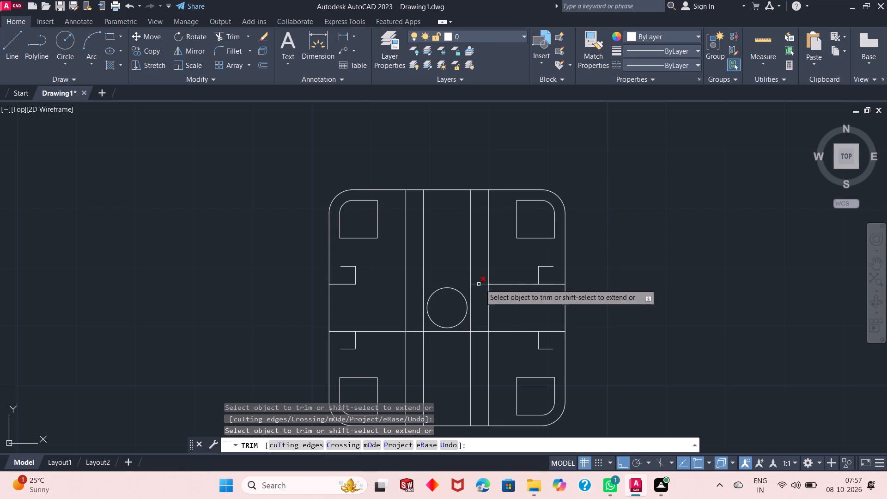
click(481, 284)
click(498, 284)
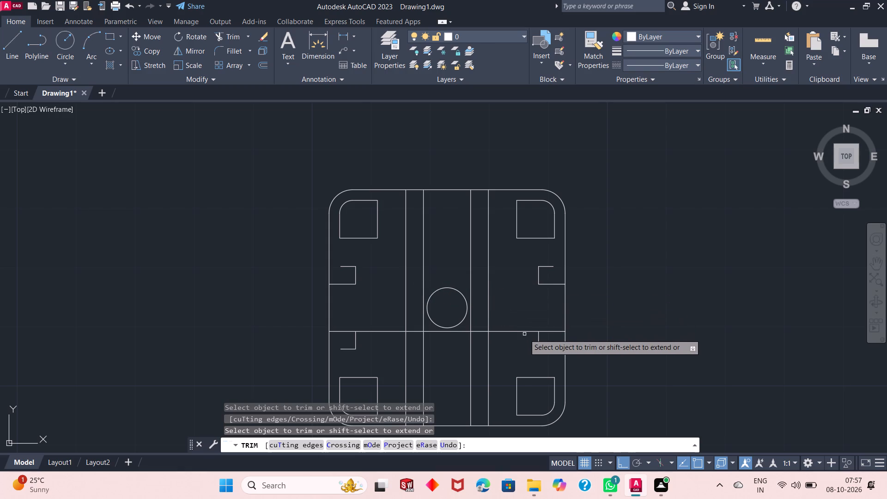
Trim the horizontal line just below the circle between the two small vertical lines, keeping its outer end pieces.
click(526, 333)
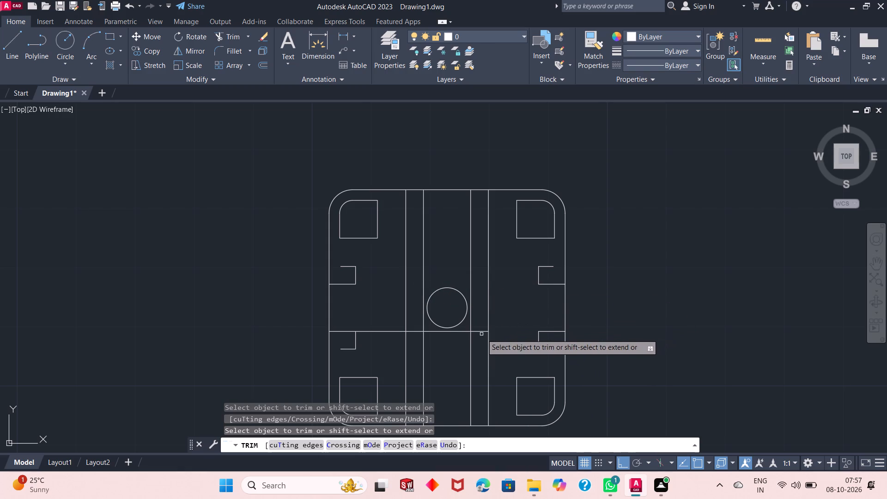
click(482, 334)
click(482, 325)
click(459, 334)
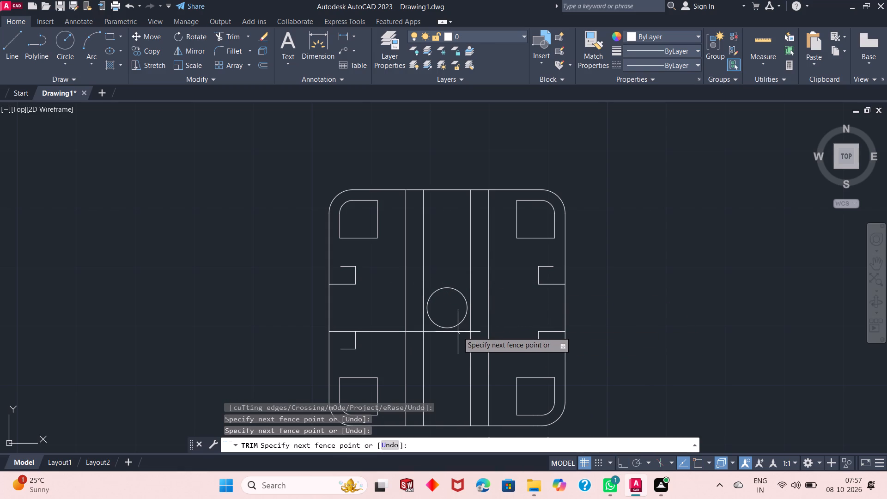
click(462, 328)
click(416, 332)
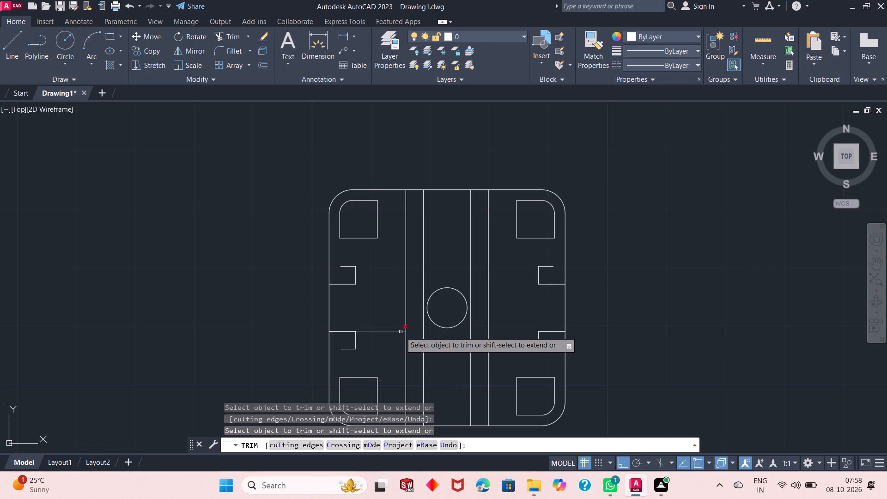
click(395, 332)
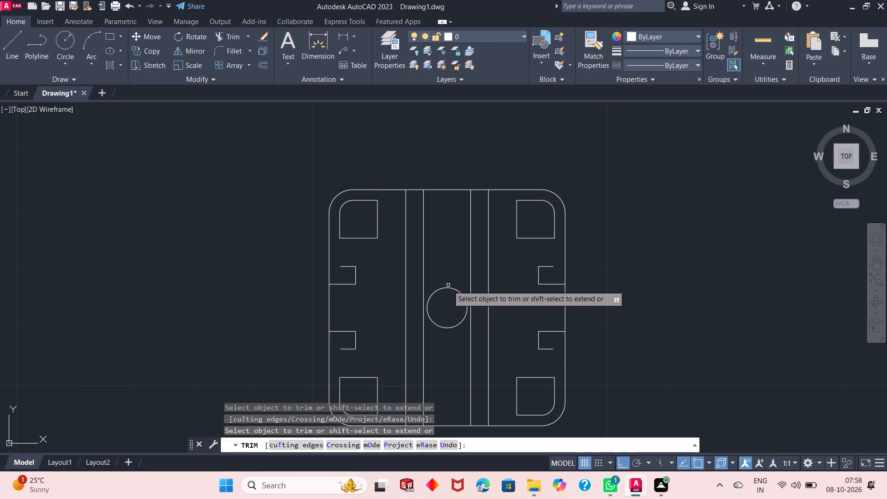
right_click(224, 214)
click(247, 222)
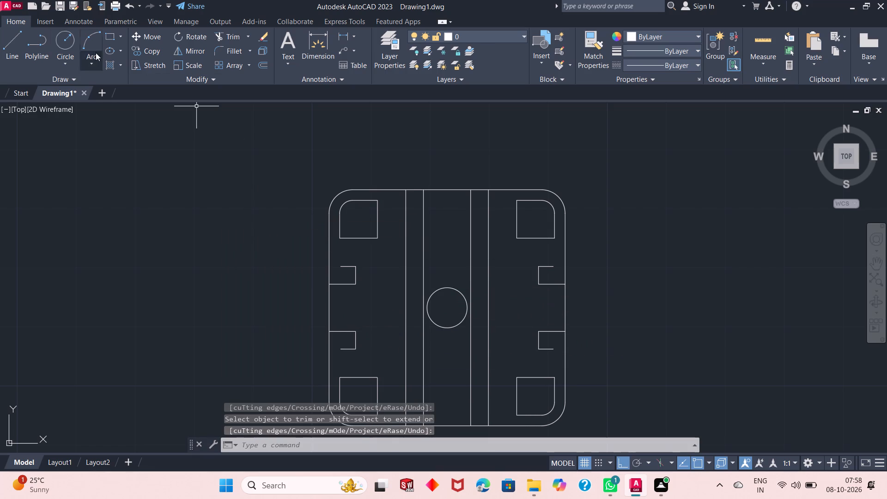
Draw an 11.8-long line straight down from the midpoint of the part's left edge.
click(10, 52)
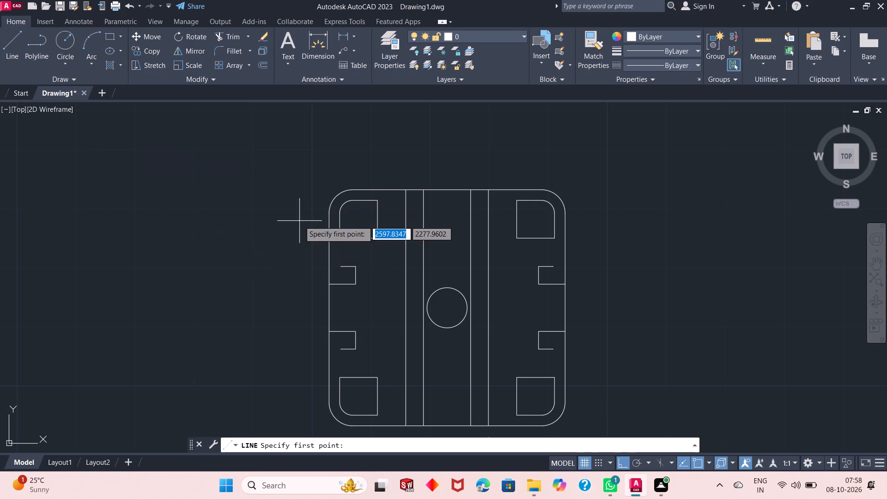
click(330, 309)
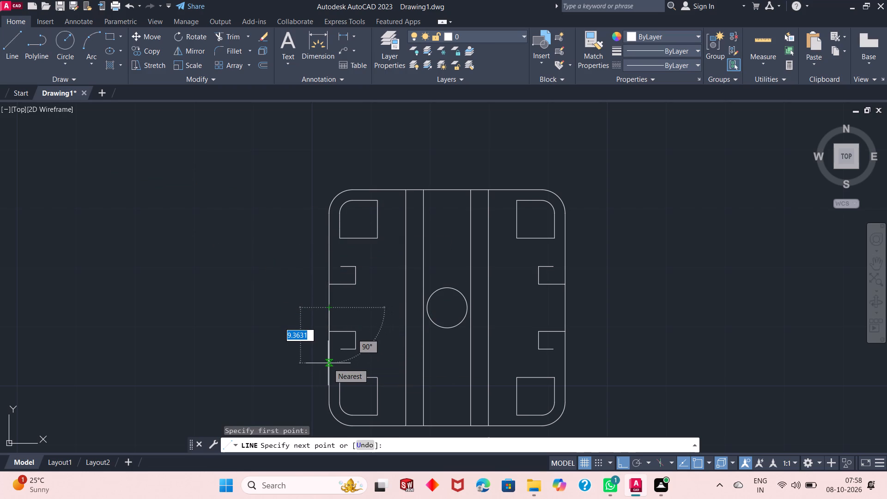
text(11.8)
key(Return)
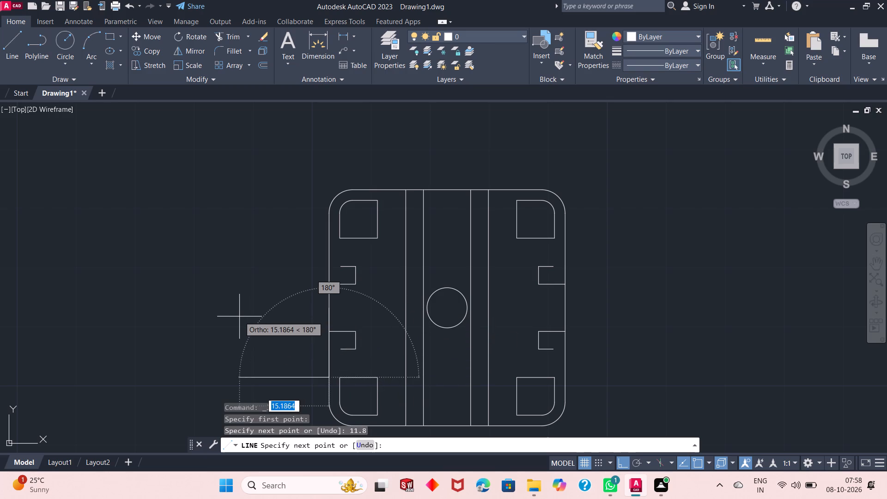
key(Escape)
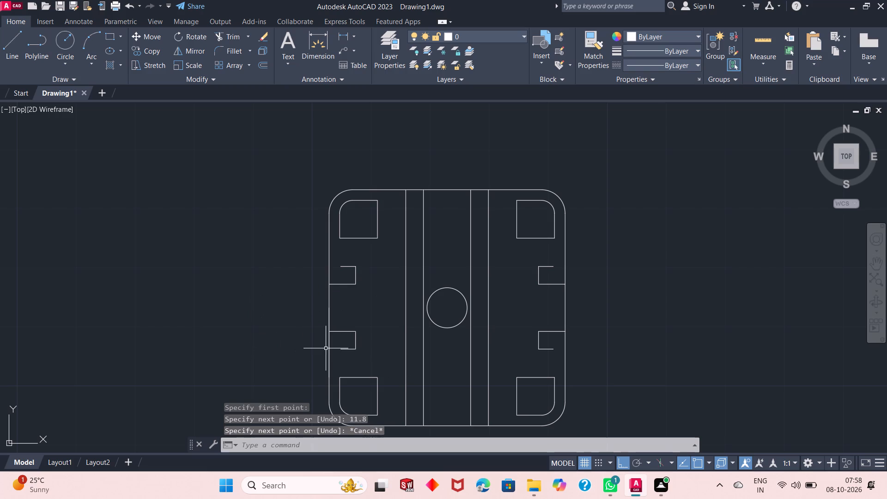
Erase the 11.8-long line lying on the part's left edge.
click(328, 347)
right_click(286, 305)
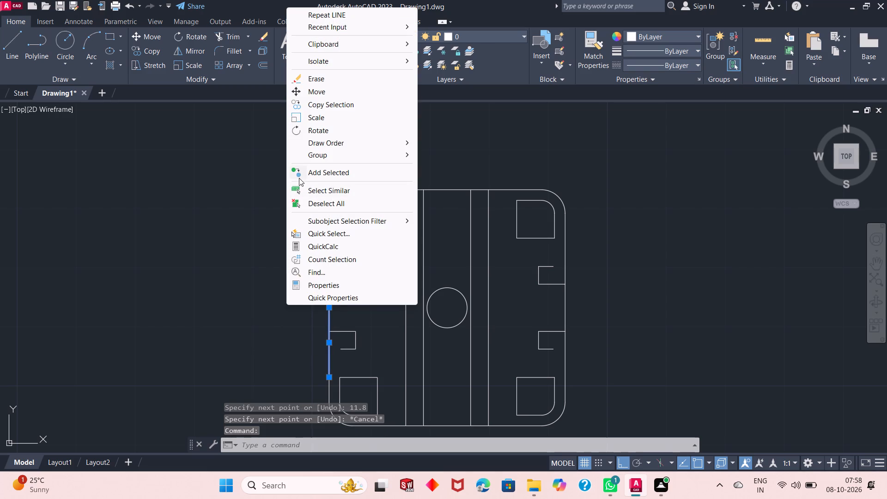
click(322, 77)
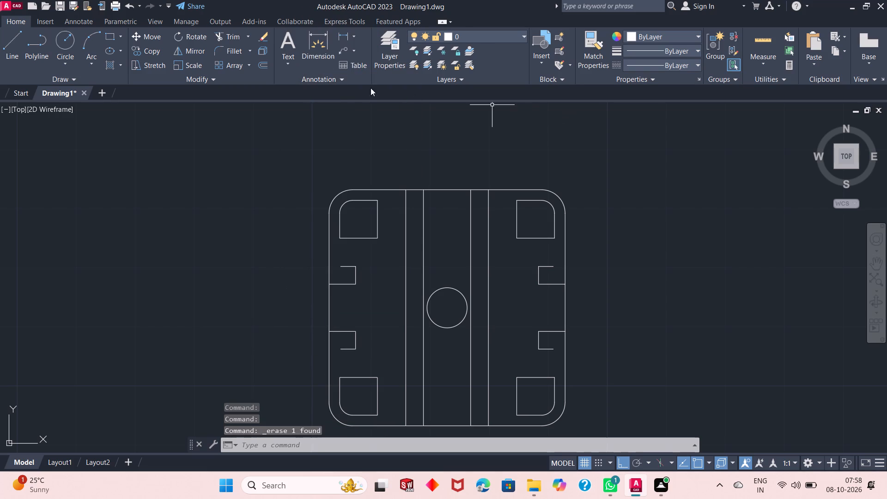
Draw a 10-long line down from the left edge's midpoint, continuing it horizontally across the part to the right edge.
click(6, 51)
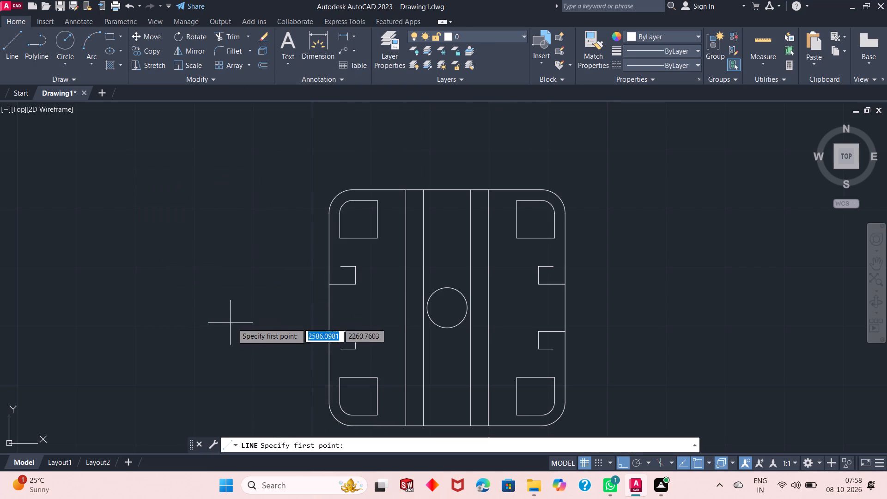
click(329, 308)
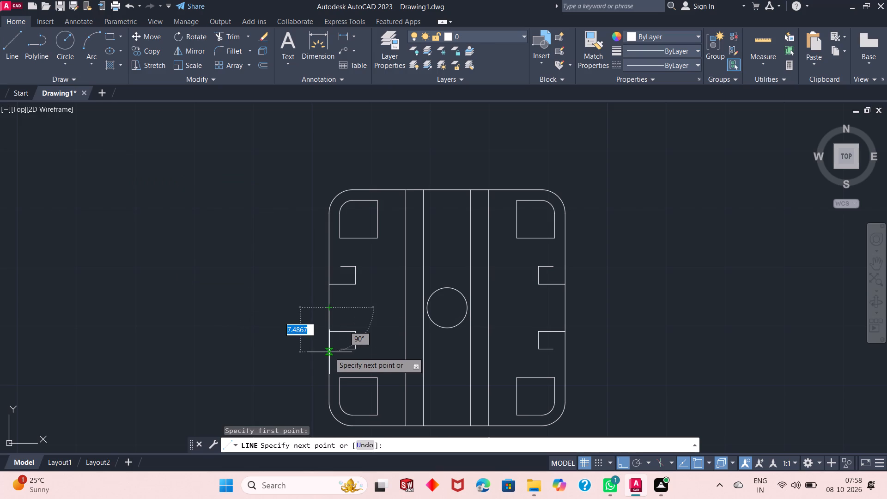
text(10)
key(Return)
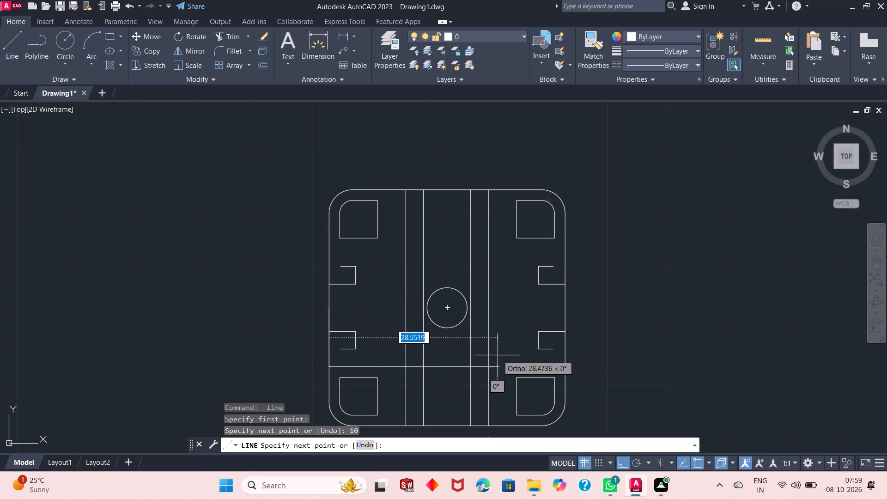
click(565, 367)
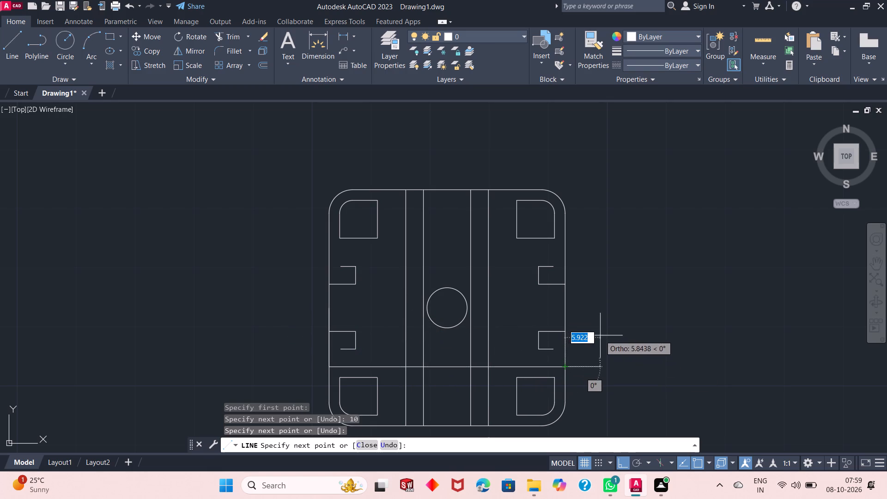
right_click(601, 335)
click(628, 197)
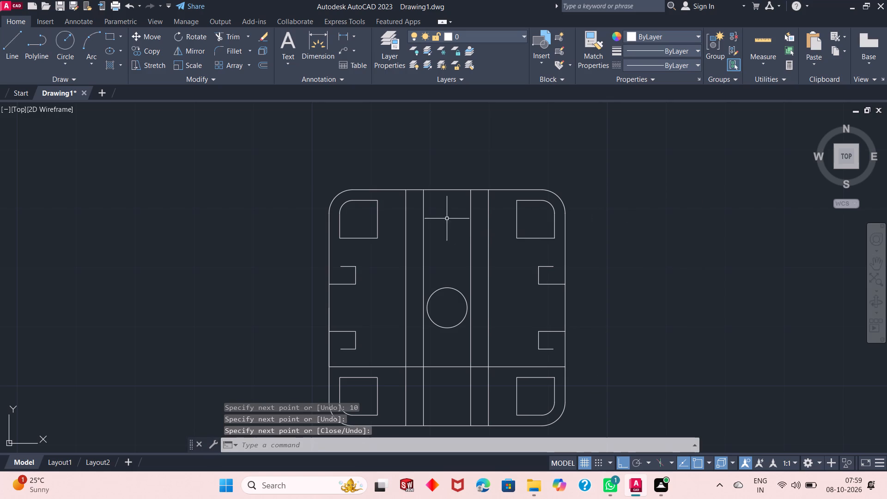
Draw a vertical line from the open end of the lower-left step down to the full-width horizontal line.
scroll(444, 216, down, 1)
scroll(376, 304, up, 4)
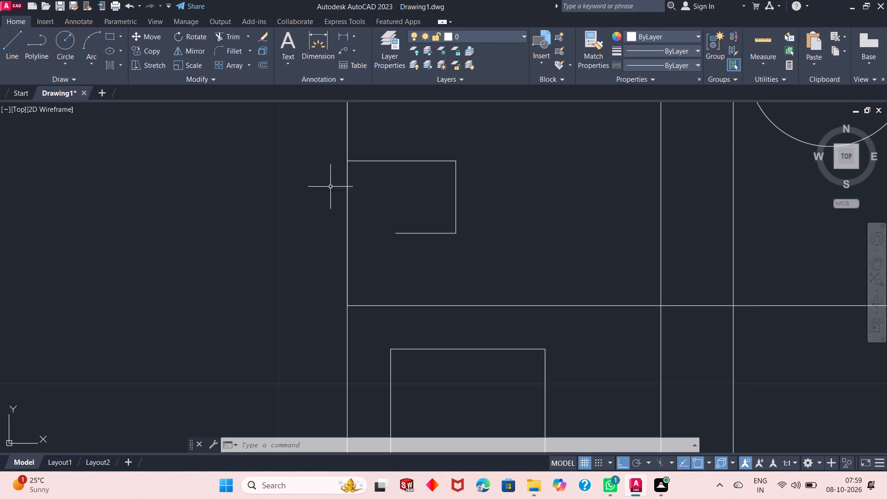
click(16, 50)
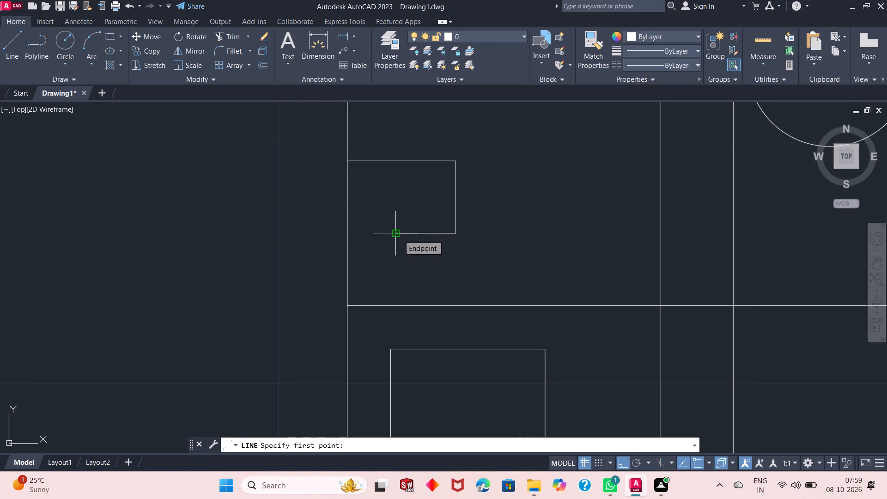
click(399, 235)
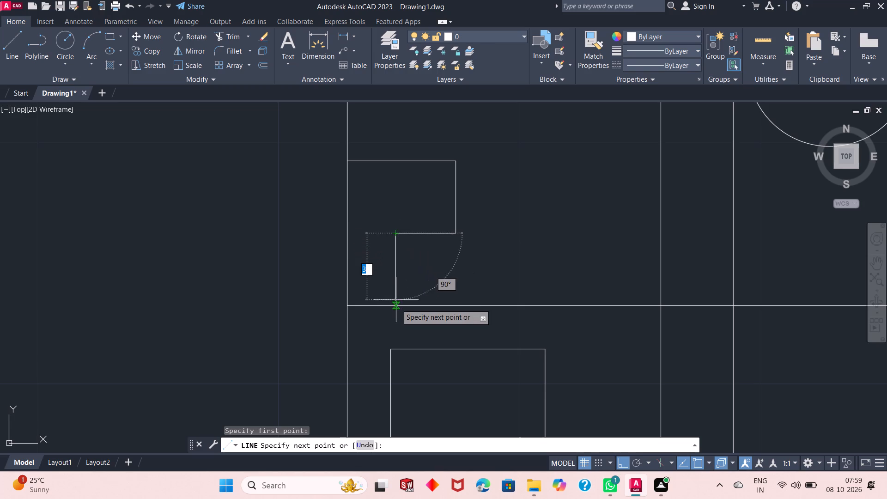
click(396, 306)
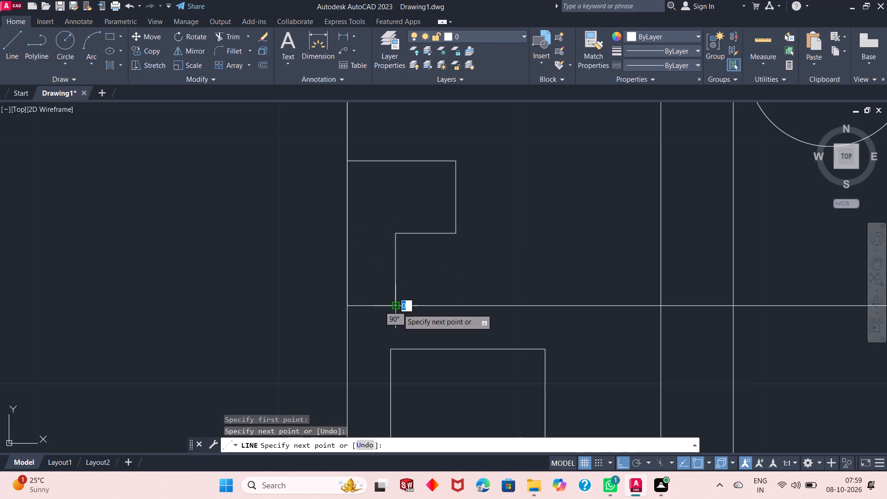
key(Escape)
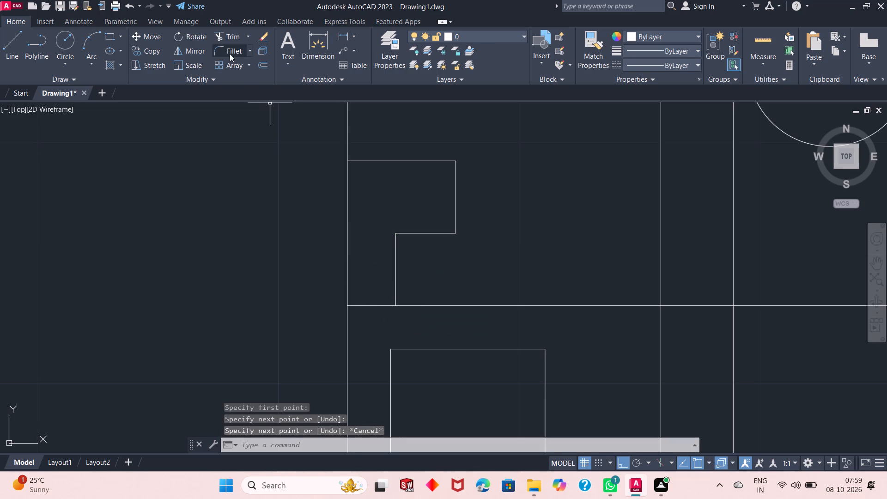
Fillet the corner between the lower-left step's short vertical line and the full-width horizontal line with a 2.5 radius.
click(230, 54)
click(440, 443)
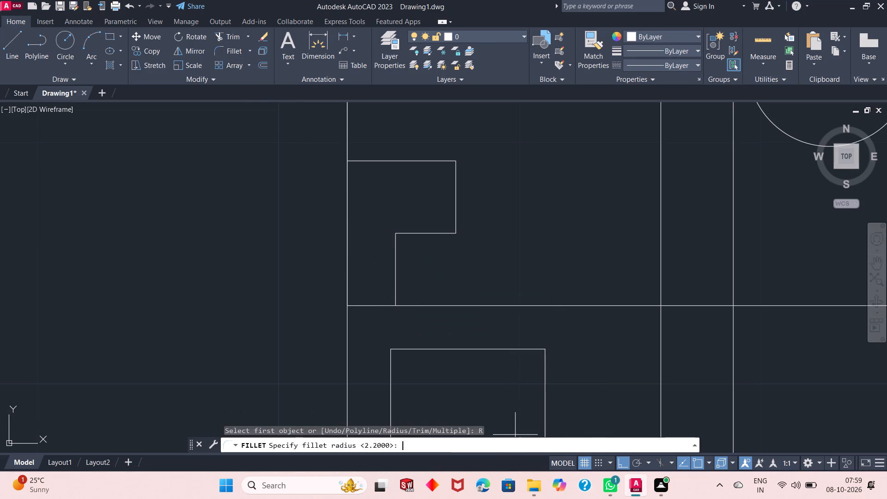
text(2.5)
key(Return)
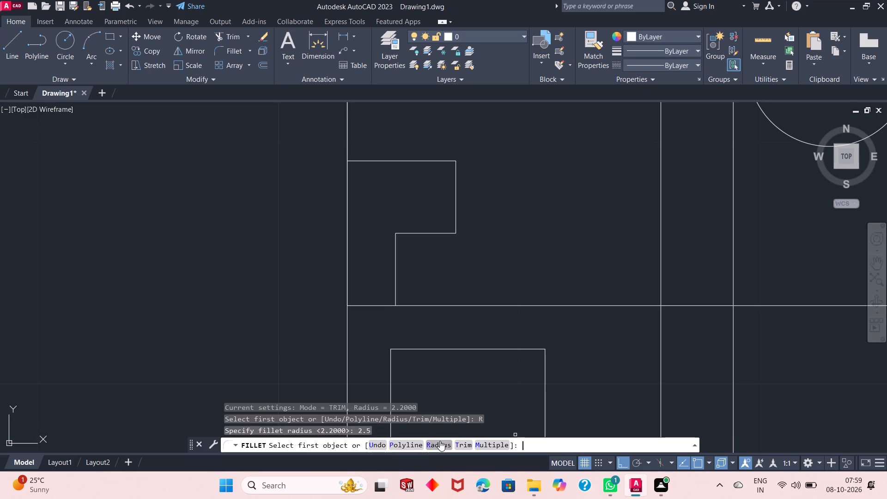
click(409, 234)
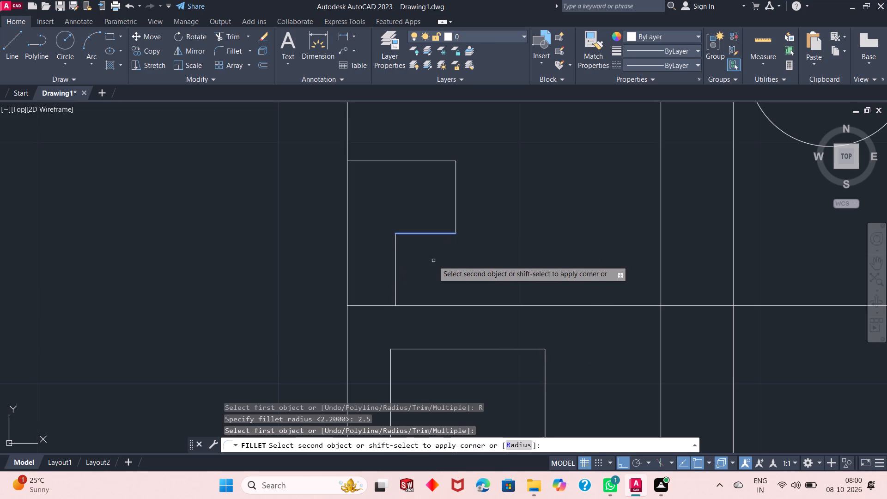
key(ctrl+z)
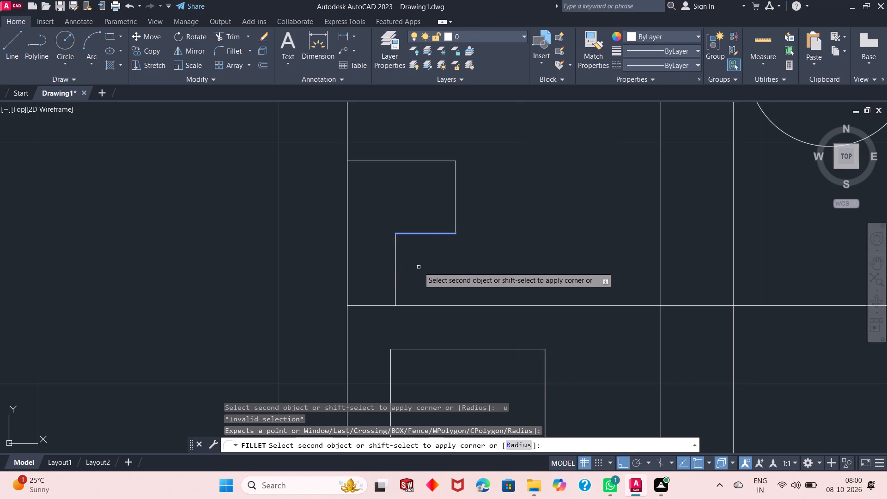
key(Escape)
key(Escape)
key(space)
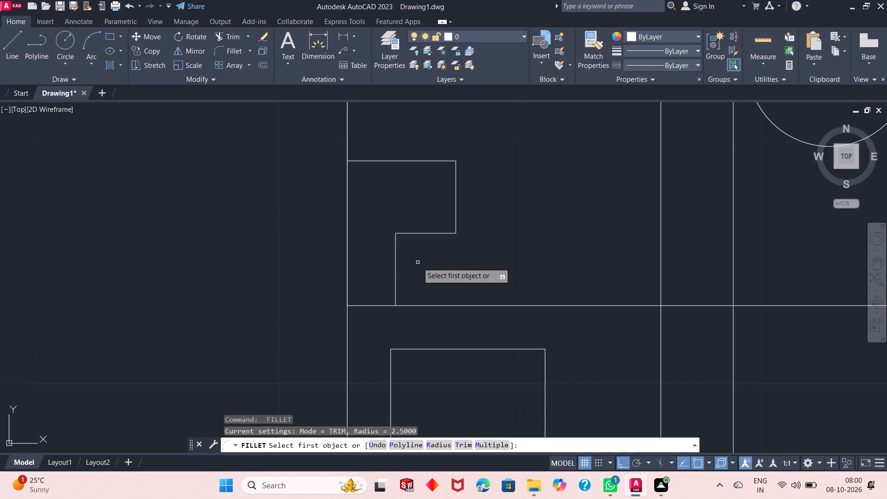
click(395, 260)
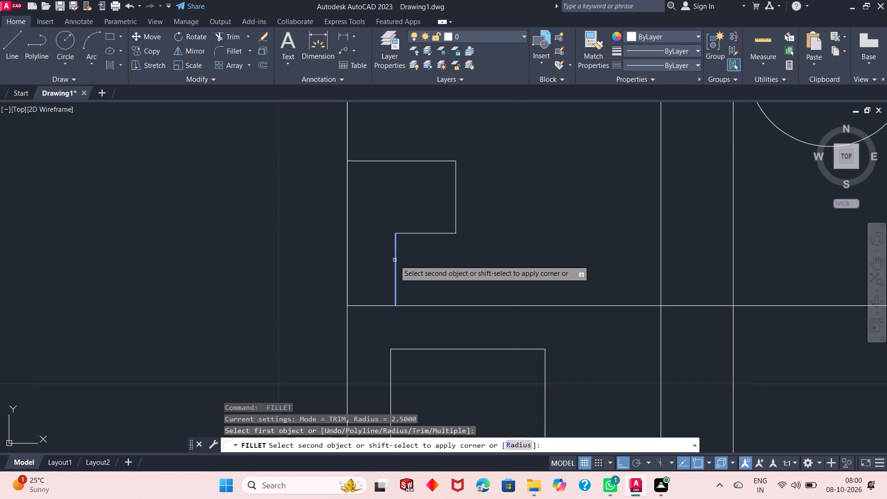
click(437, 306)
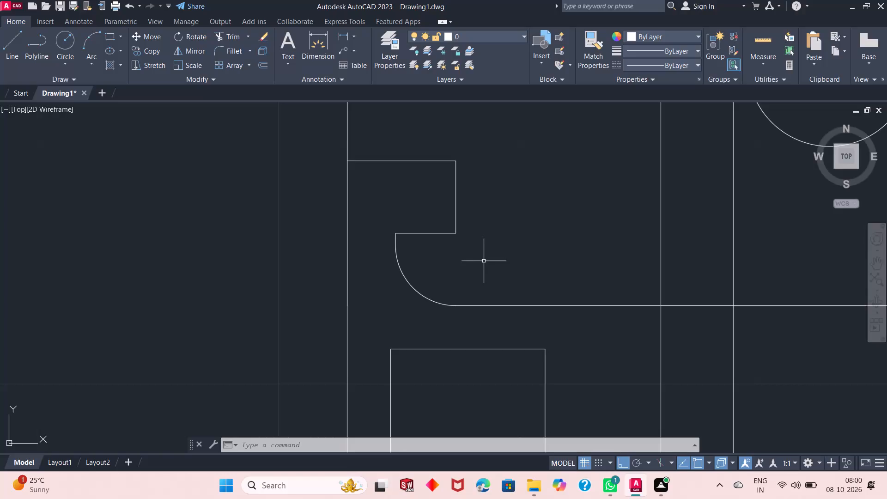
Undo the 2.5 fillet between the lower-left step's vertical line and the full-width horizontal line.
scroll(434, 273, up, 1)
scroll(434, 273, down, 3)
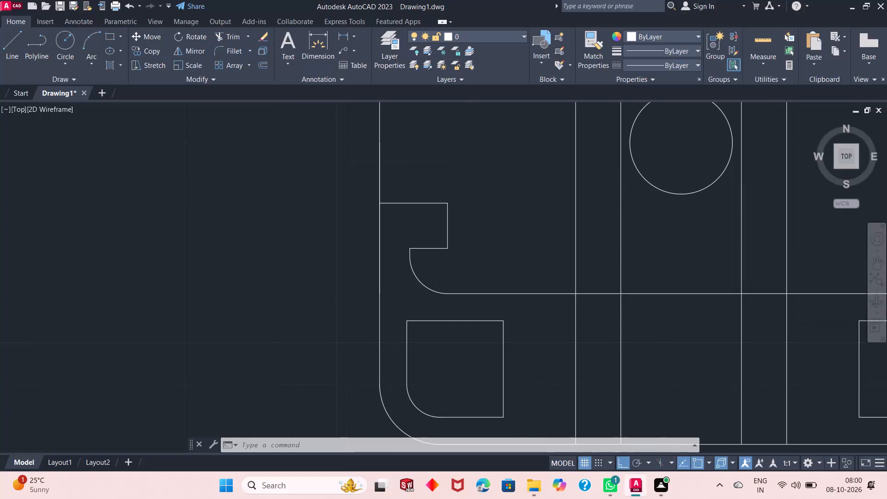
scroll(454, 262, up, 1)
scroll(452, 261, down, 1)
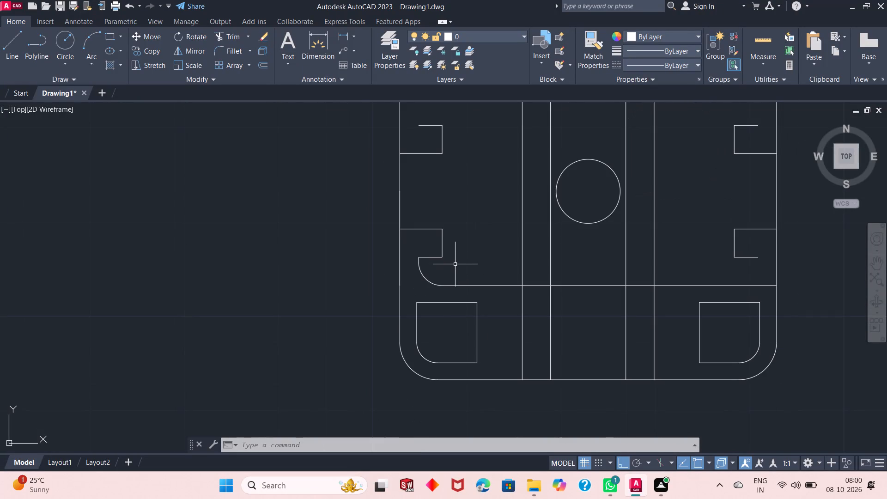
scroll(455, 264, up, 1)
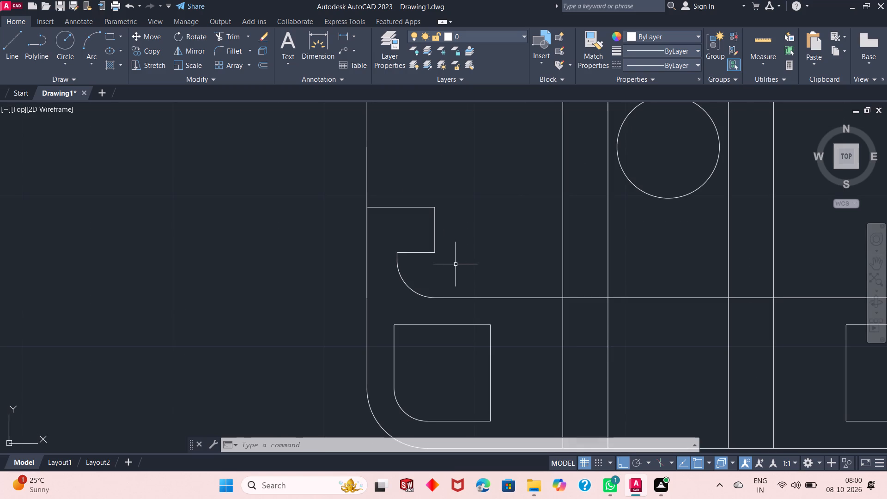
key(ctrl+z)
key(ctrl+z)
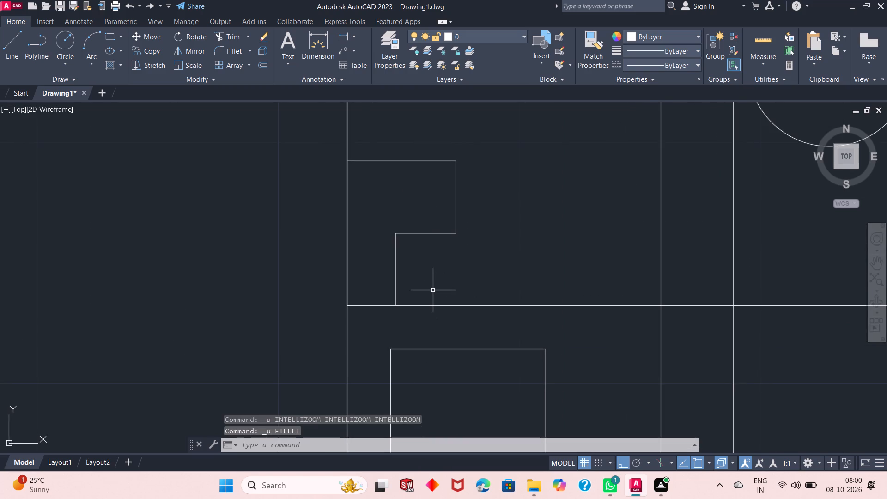
Draw a vertical line from the open end of the lower-right step down to the full-width horizontal line.
scroll(431, 292, down, 2)
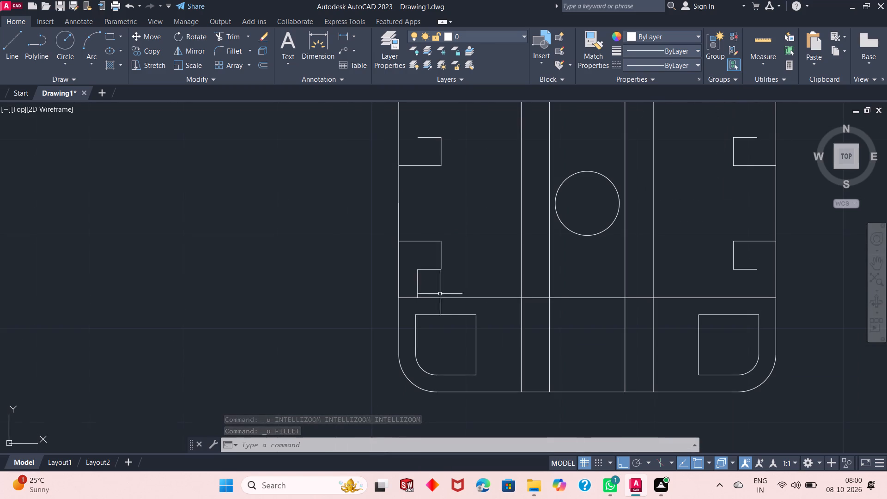
click(18, 47)
click(759, 268)
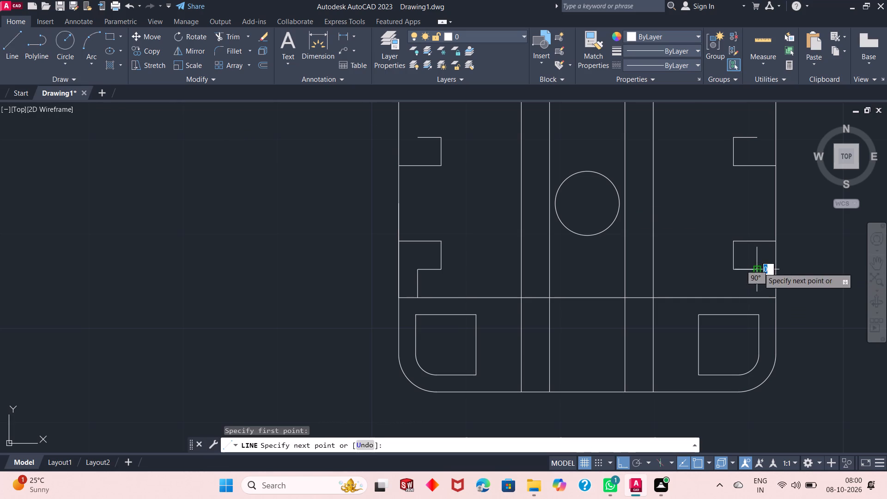
click(758, 298)
right_click(808, 257)
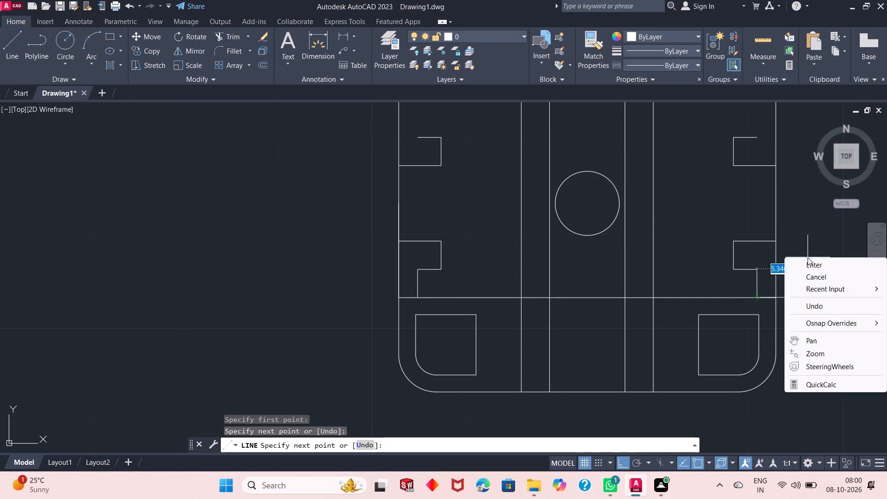
click(814, 262)
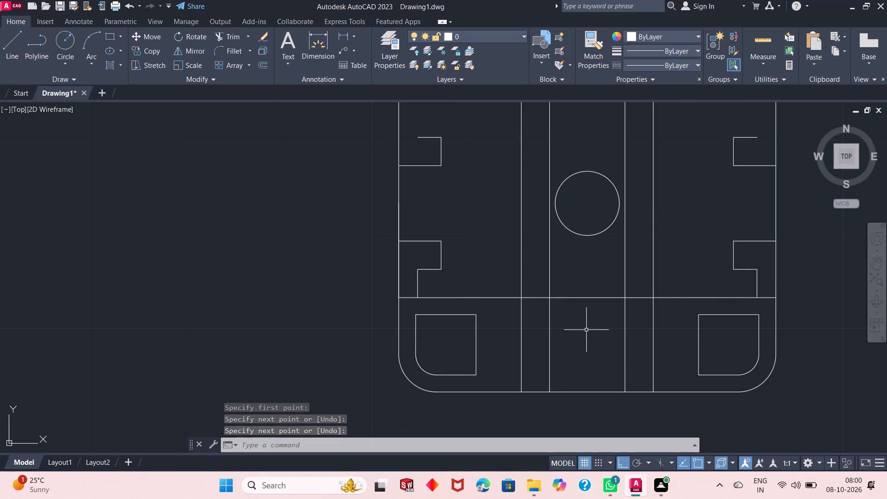
Draw a 10-long line up from the left edge's midpoint, continuing it horizontally across the part to the right edge.
scroll(586, 330, up, 1)
scroll(586, 330, down, 2)
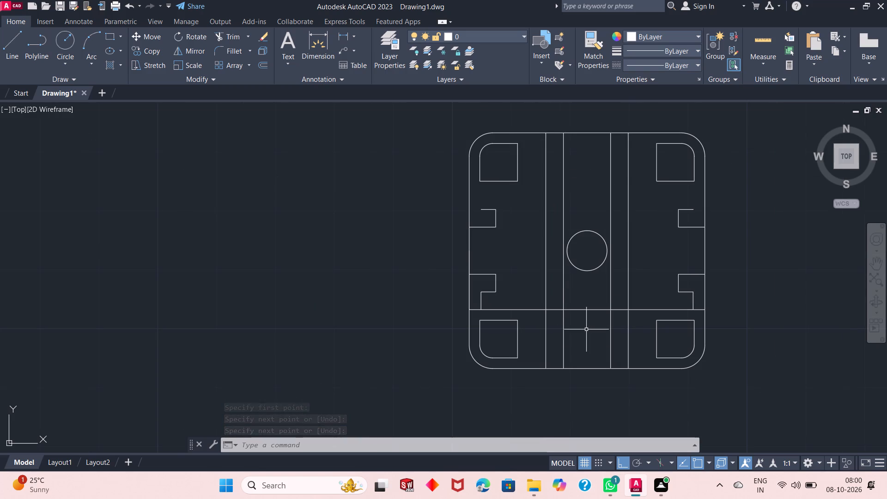
scroll(563, 177, up, 1)
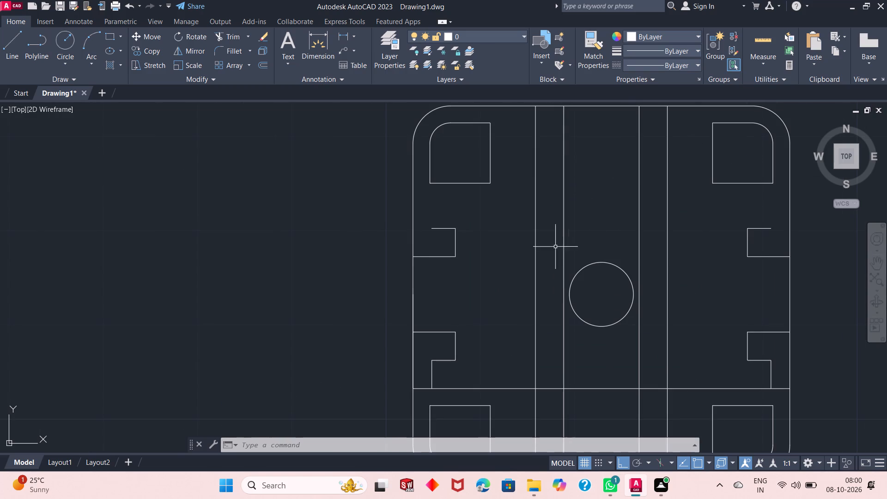
click(15, 43)
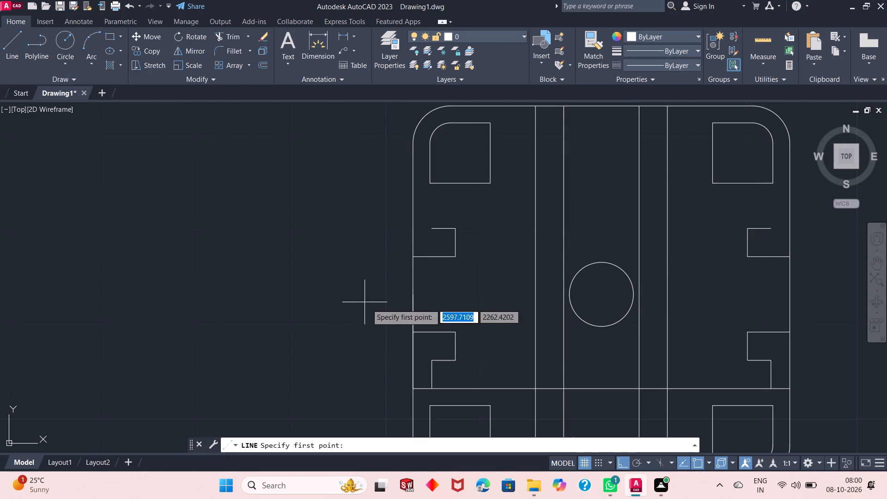
click(414, 297)
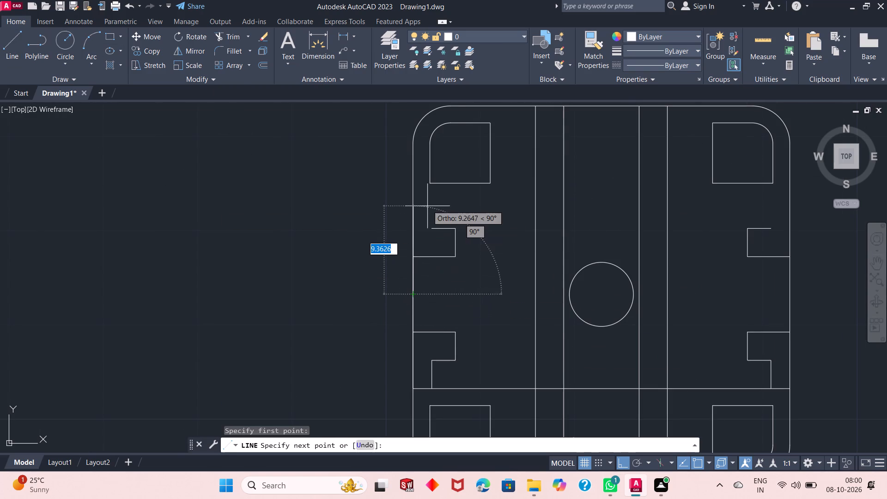
text(10)
key(Return)
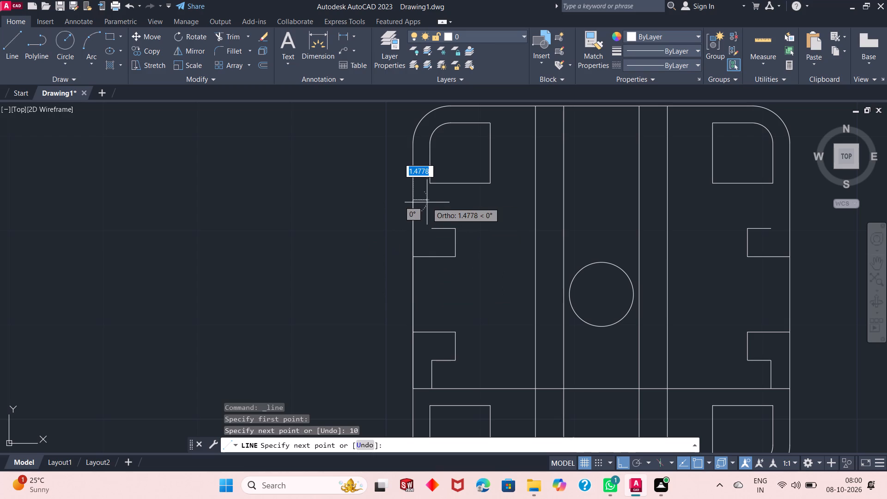
click(789, 199)
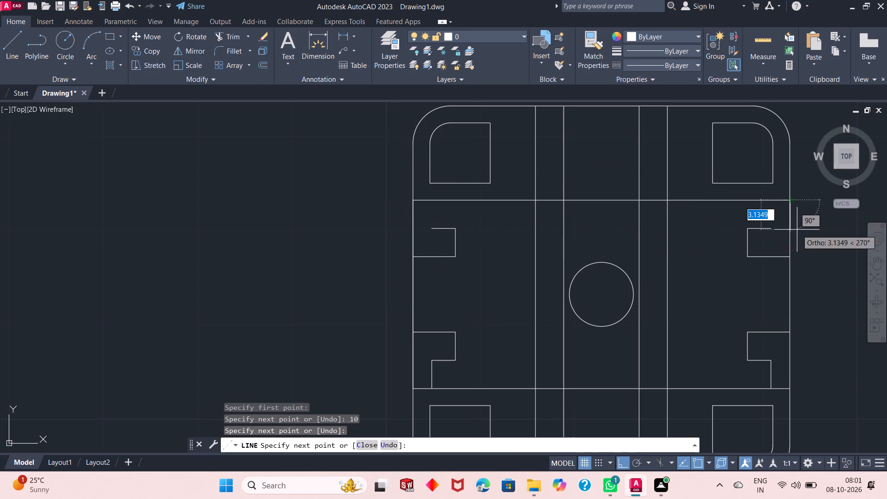
right_click(797, 230)
click(806, 234)
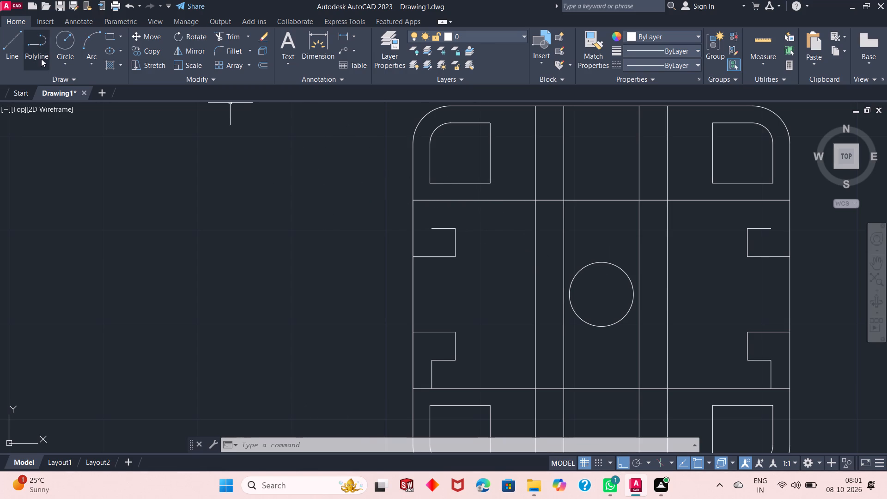
Draw a vertical line from the open end of the upper-left step up to the upper full-width horizontal line.
click(3, 57)
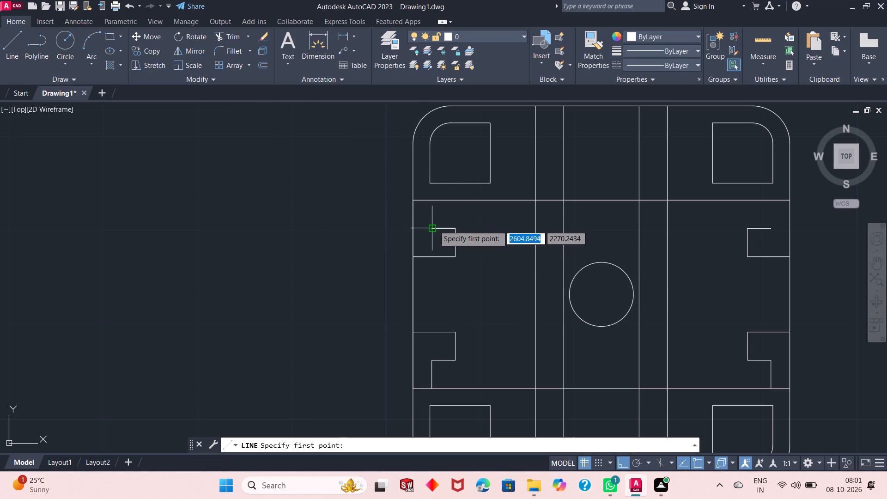
click(434, 225)
click(431, 199)
right_click(431, 199)
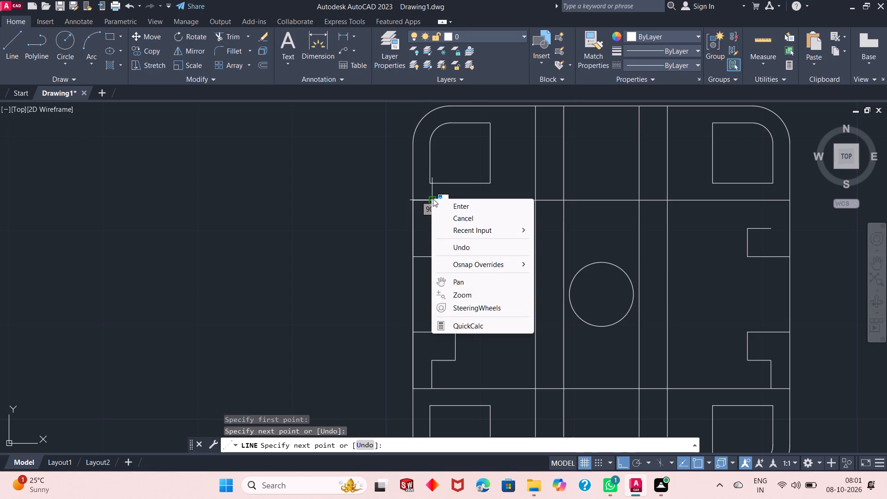
click(445, 202)
Draw a vertical line from the open end of the upper-right step up to the upper full-width horizontal line.
right_click(358, 191)
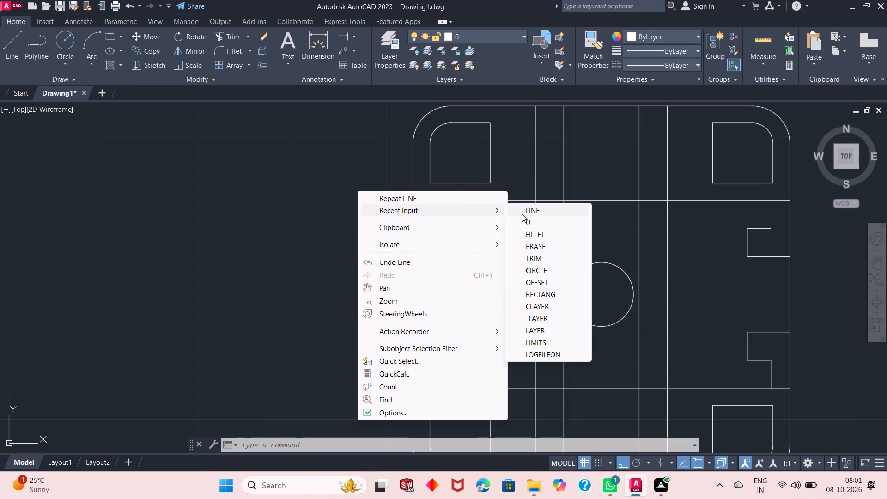
click(522, 214)
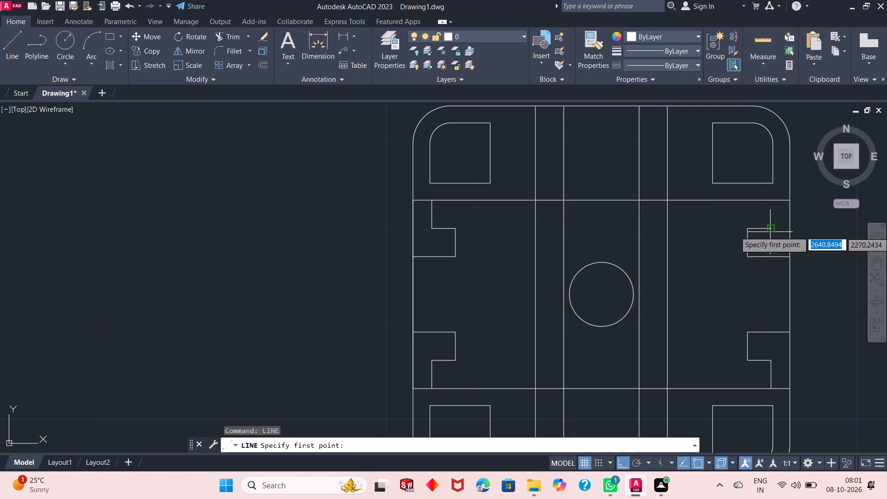
click(772, 231)
click(770, 201)
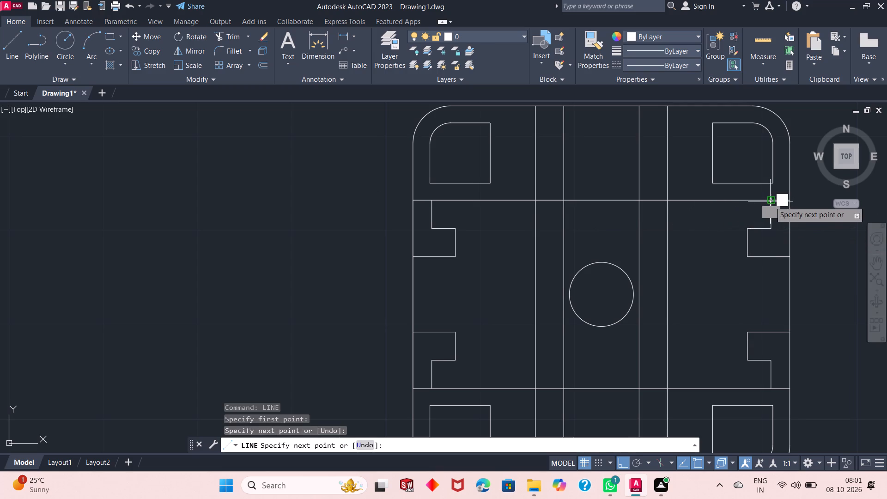
right_click(770, 201)
click(773, 206)
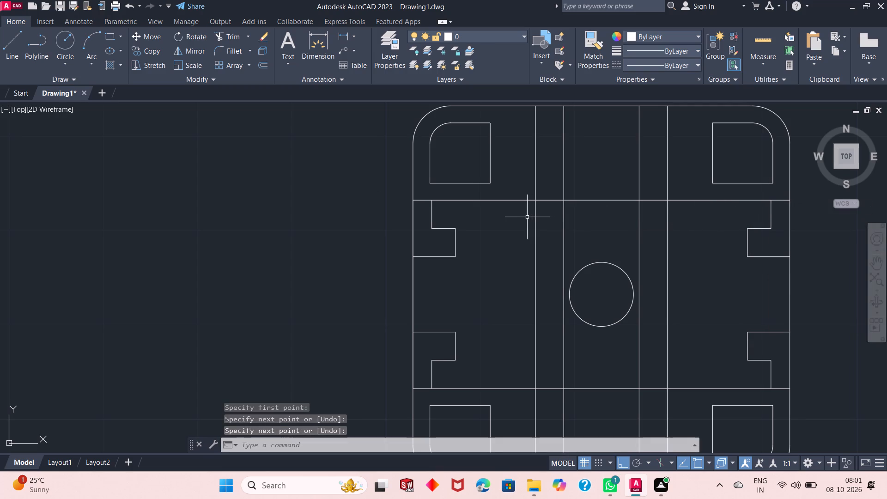
Erase the two construction lines overlapping the left edge between the full-width horizontal lines.
scroll(524, 217, down, 1)
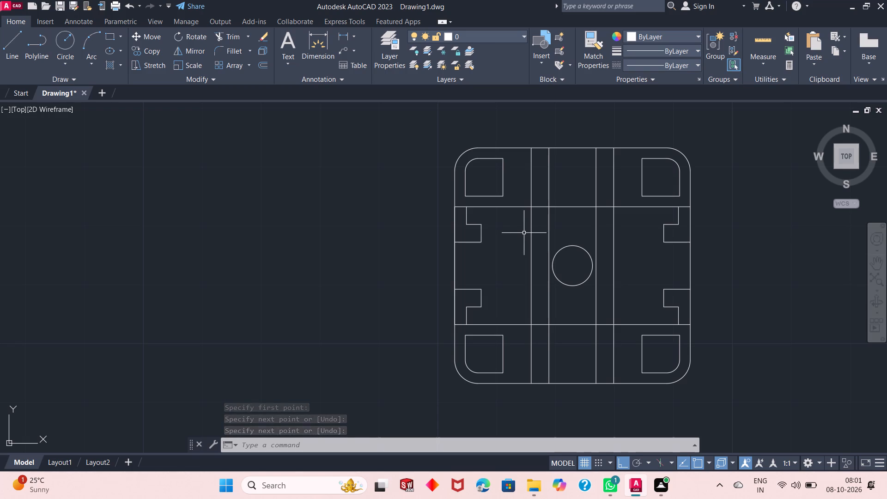
scroll(520, 249, up, 1)
scroll(519, 250, down, 1)
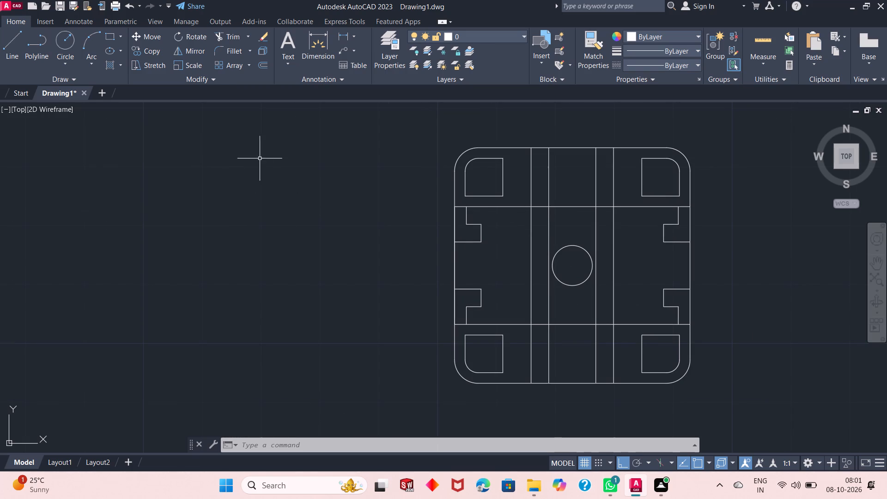
scroll(634, 151, up, 1)
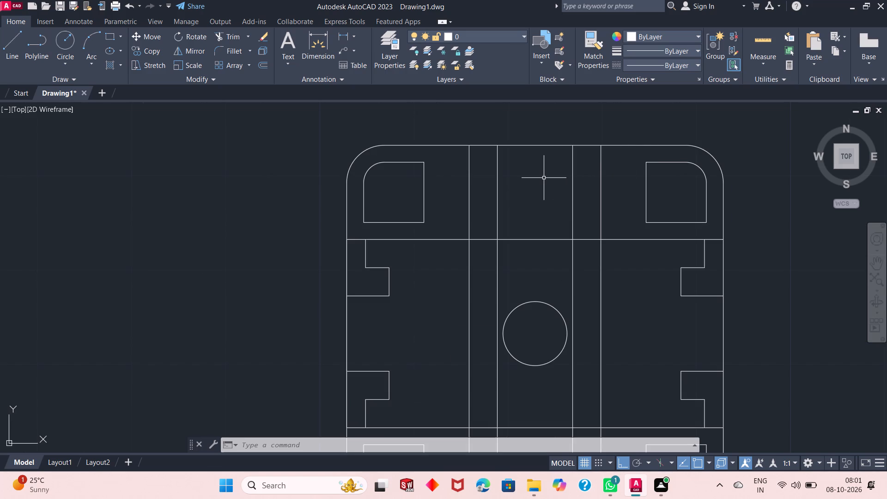
scroll(526, 166, down, 1)
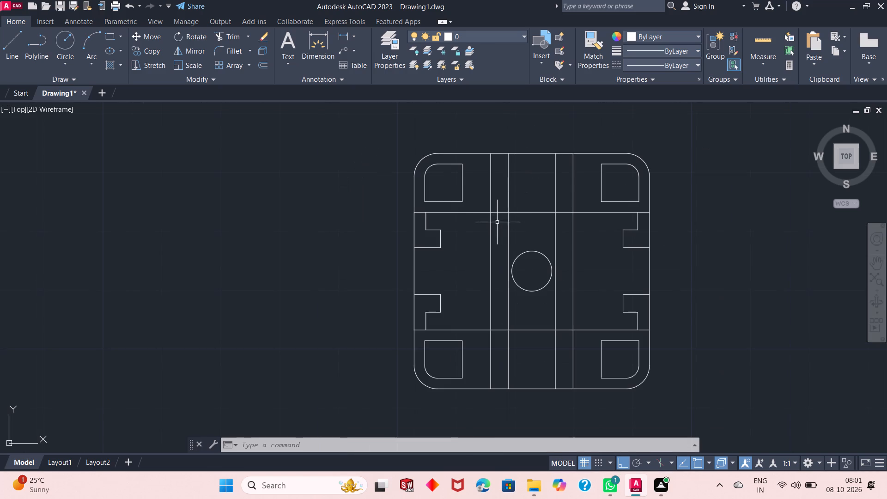
click(415, 262)
click(413, 287)
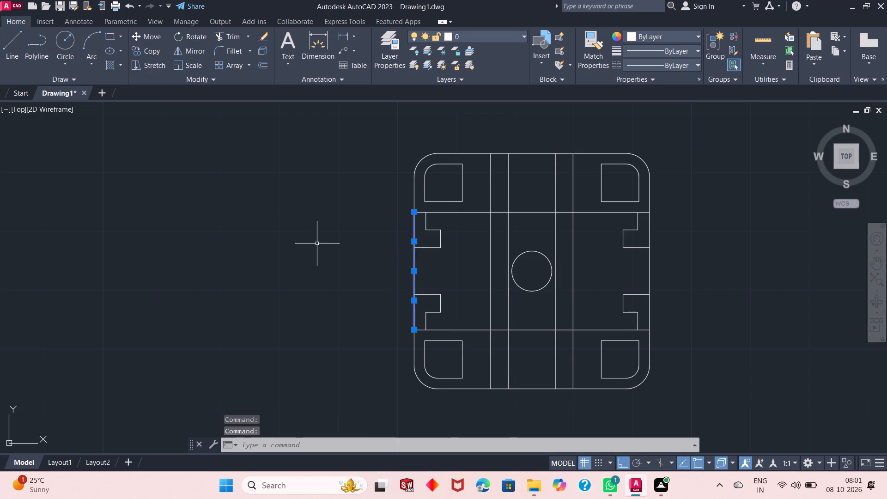
right_click(317, 243)
click(352, 265)
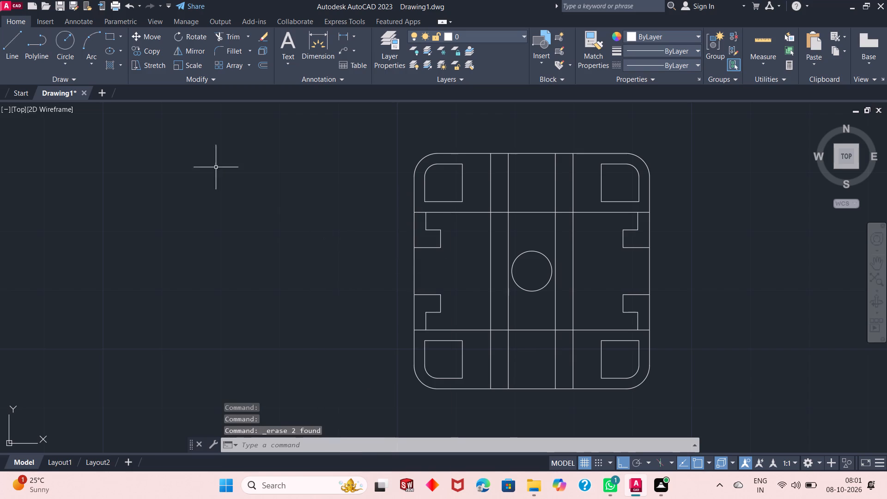
Trim away the left and right outer edge segments between the upper and lower steps.
click(234, 33)
click(415, 276)
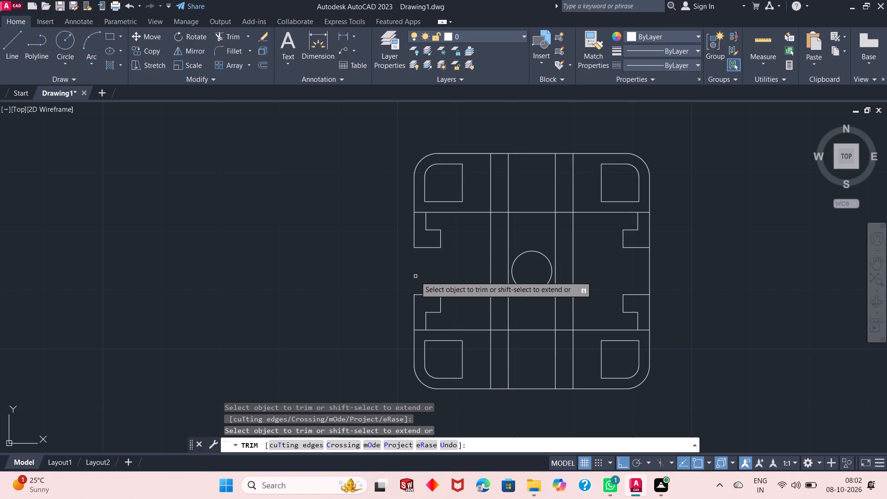
click(645, 268)
click(663, 268)
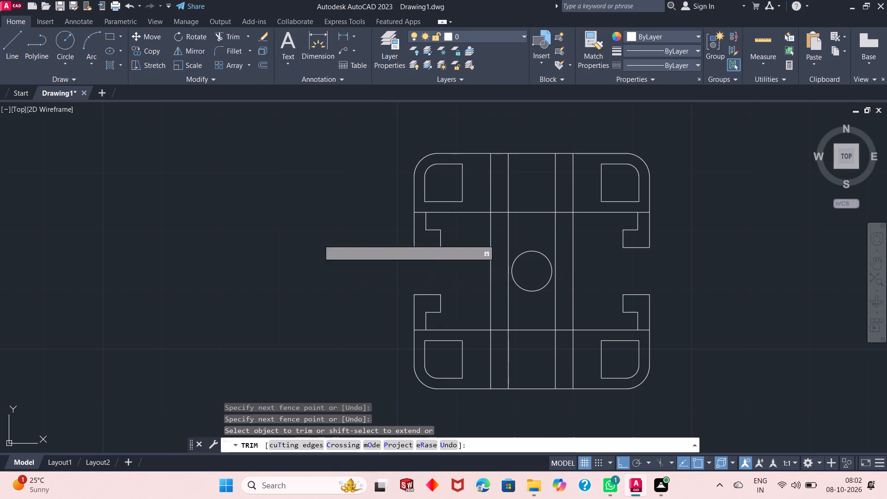
right_click(237, 198)
click(249, 203)
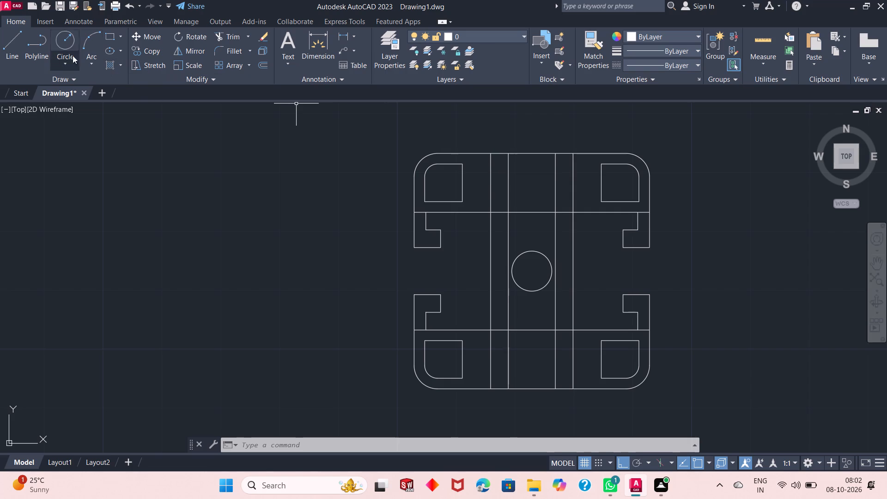
Draw a 15.5-long line up from the midpoint of the left pair's inner vertical line, continuing it horizontally to the outer vertical line.
click(16, 50)
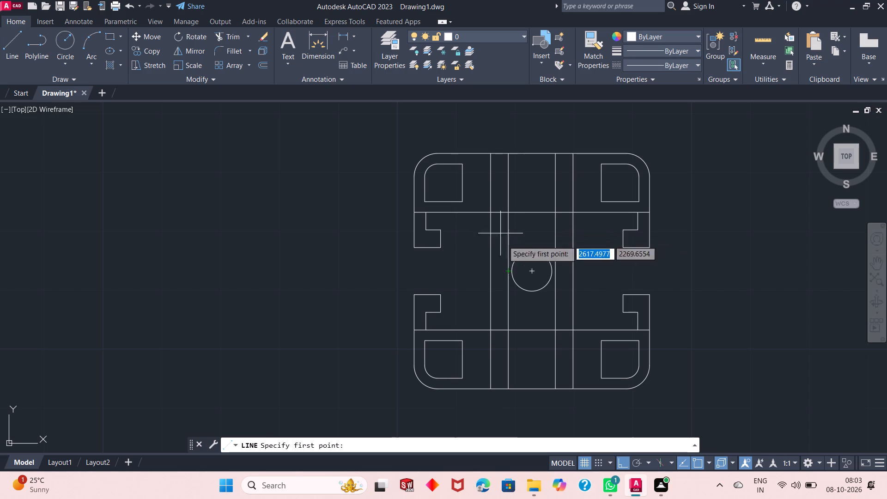
click(505, 274)
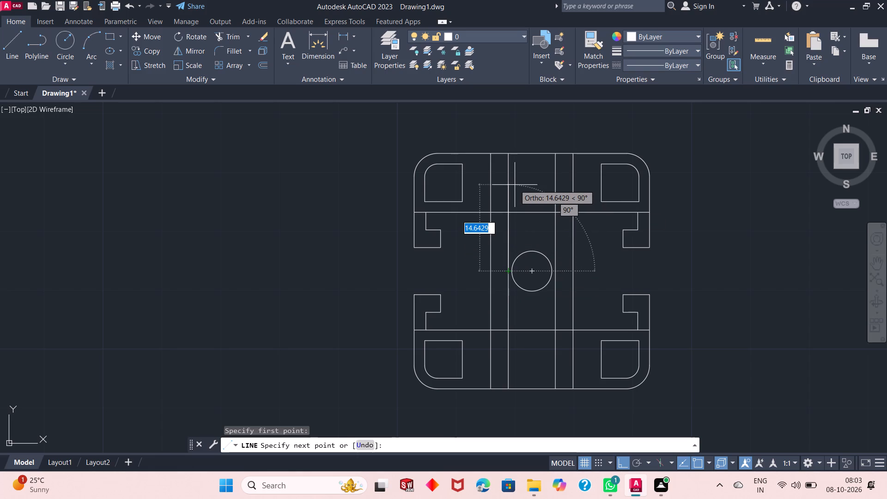
text(15.5)
key(Return)
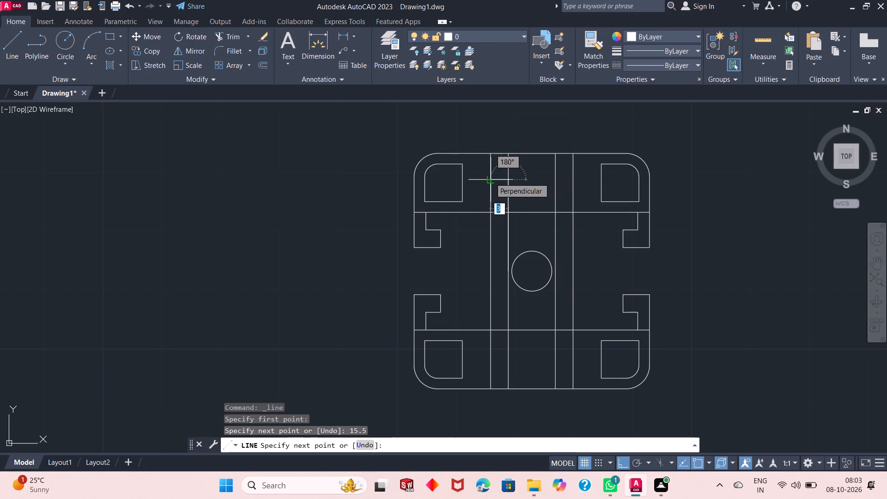
click(490, 178)
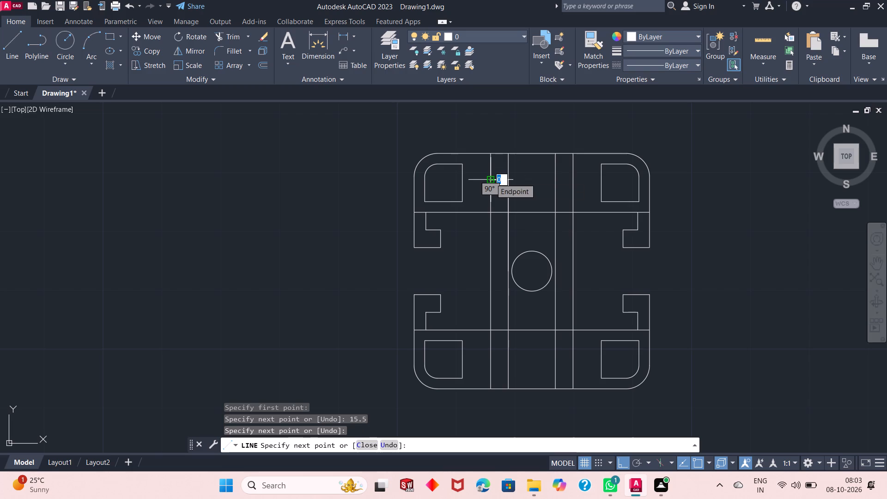
key(space)
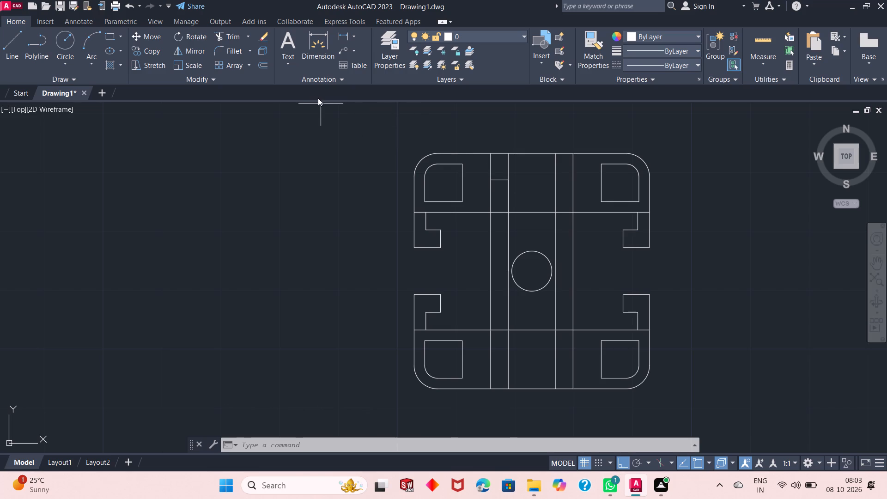
Draw an 18-long line up from the midpoint of the left pair's outer vertical line.
click(16, 48)
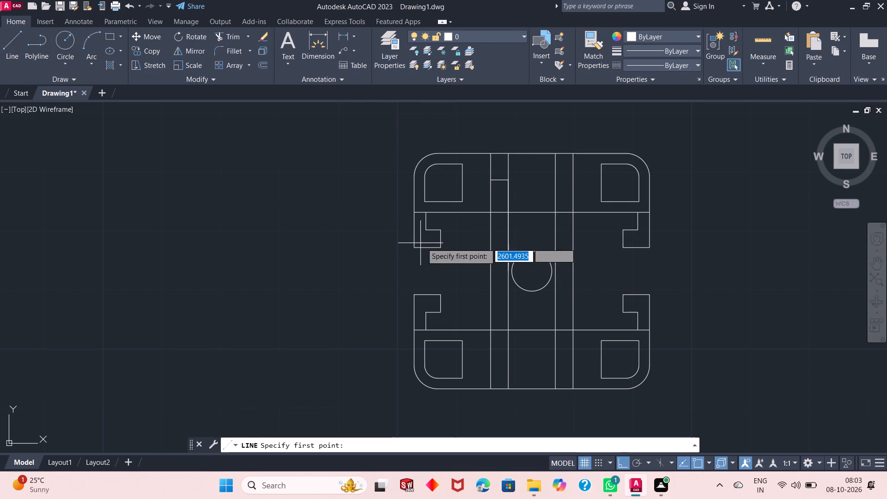
click(491, 268)
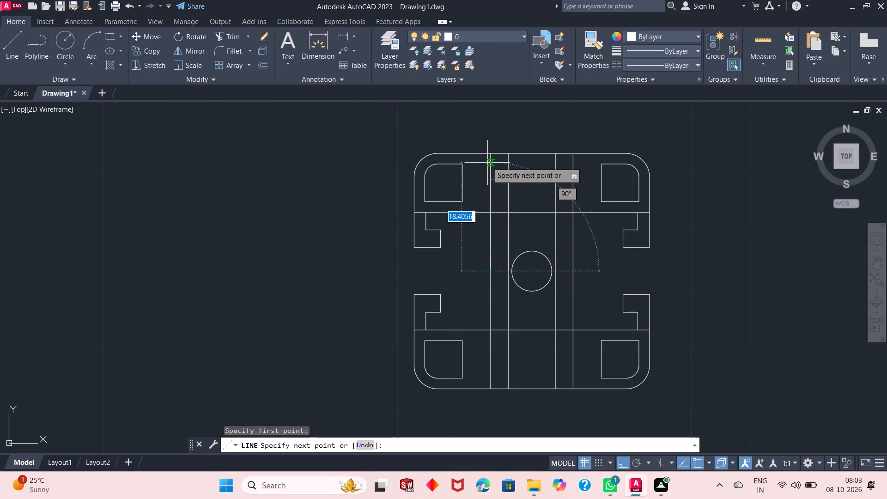
text(18)
key(Return)
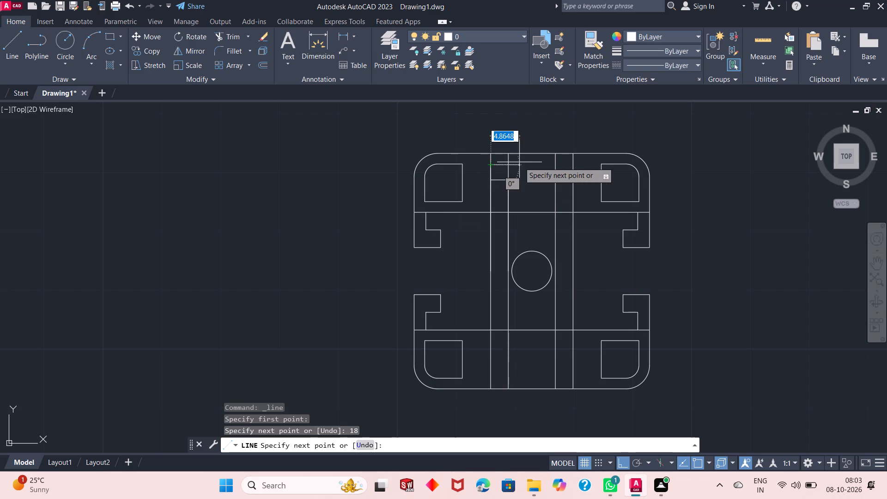
right_click(515, 129)
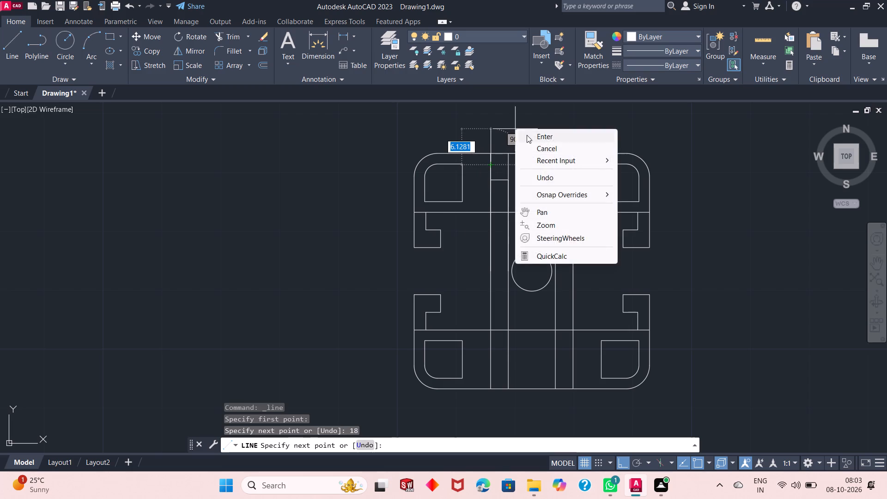
click(527, 135)
Trim the left pair's outer vertical line between the upper end of the 18-long line and the top edge.
click(224, 34)
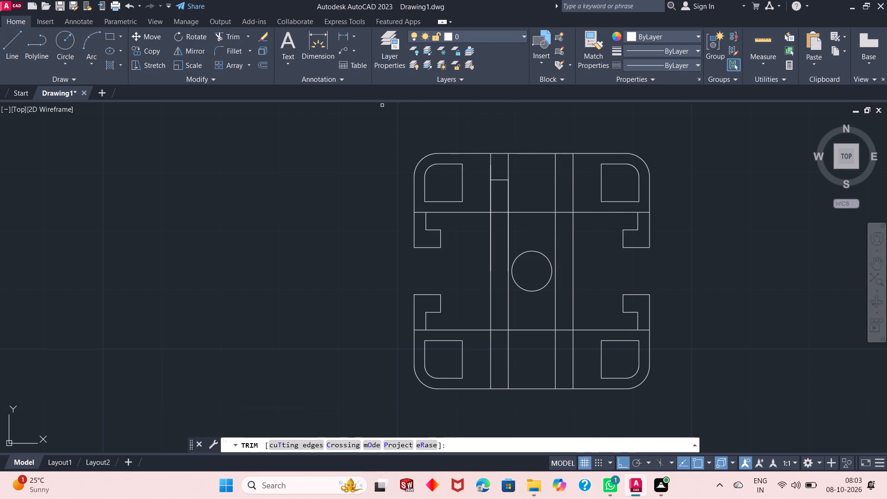
click(490, 156)
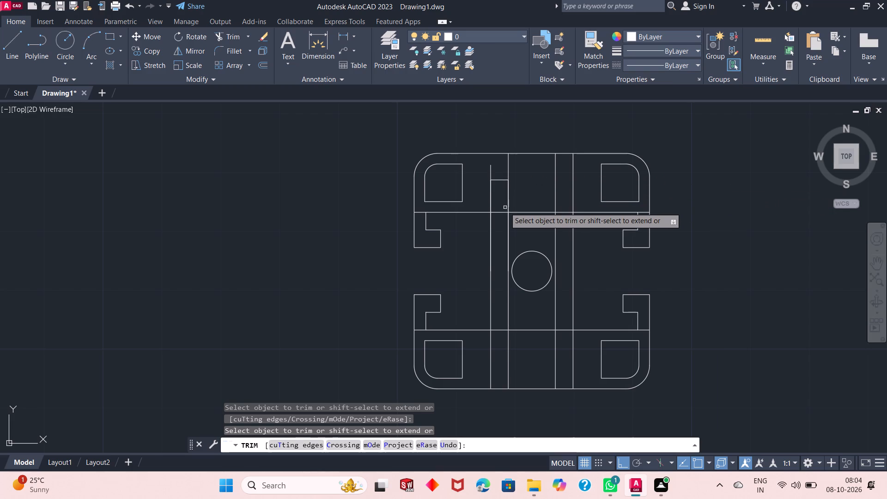
right_click(699, 166)
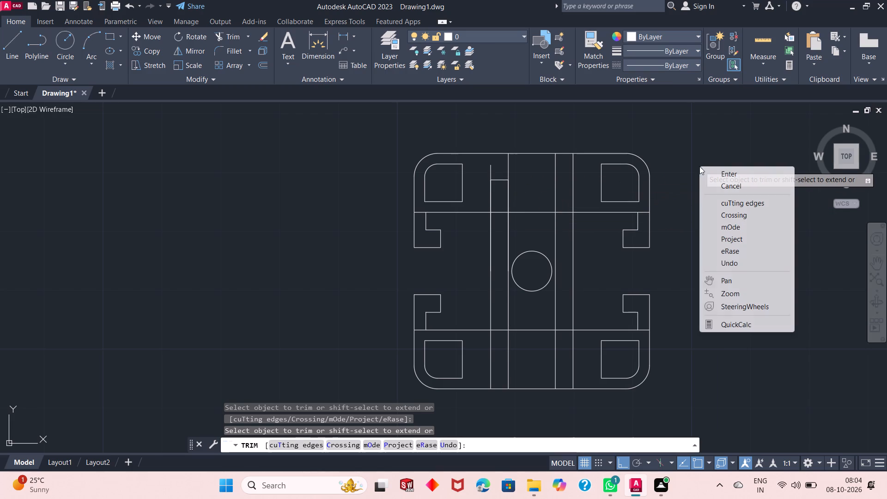
click(702, 171)
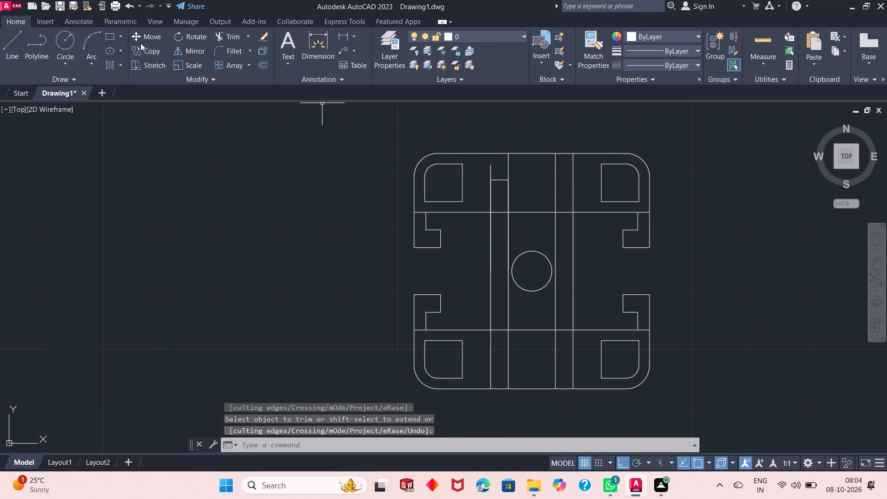
Draw a 15.5-long line down from the midpoint of the left pair's inner vertical line, continuing it horizontally to the outer vertical line.
click(16, 50)
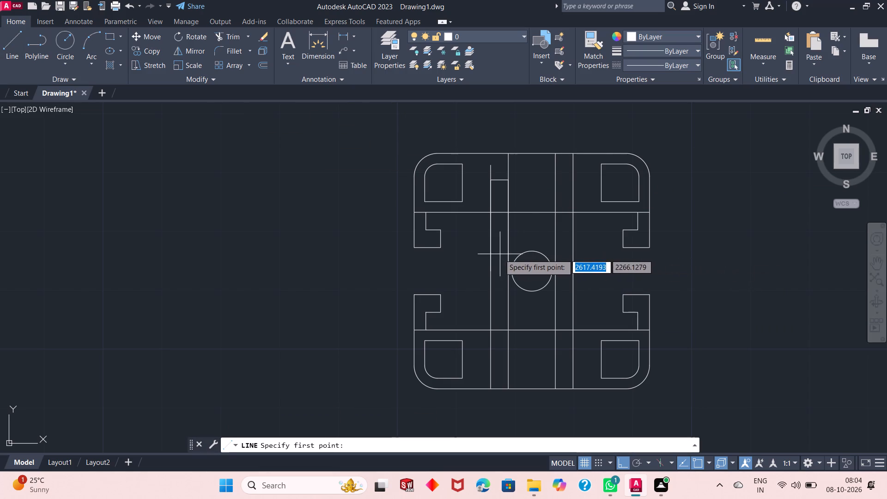
click(508, 271)
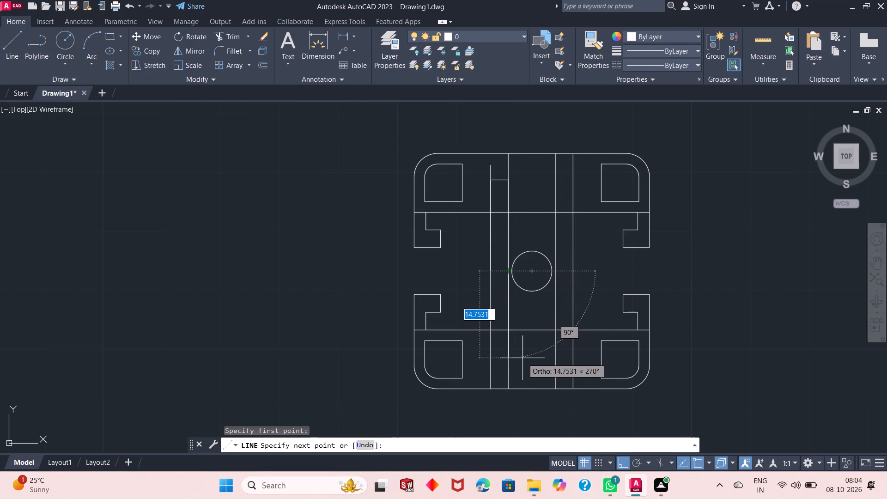
text(15.)
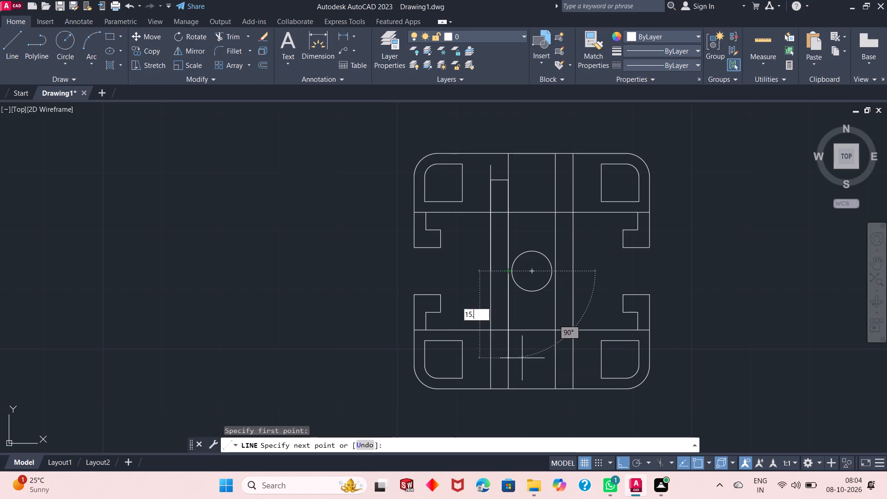
key(5)
key(Return)
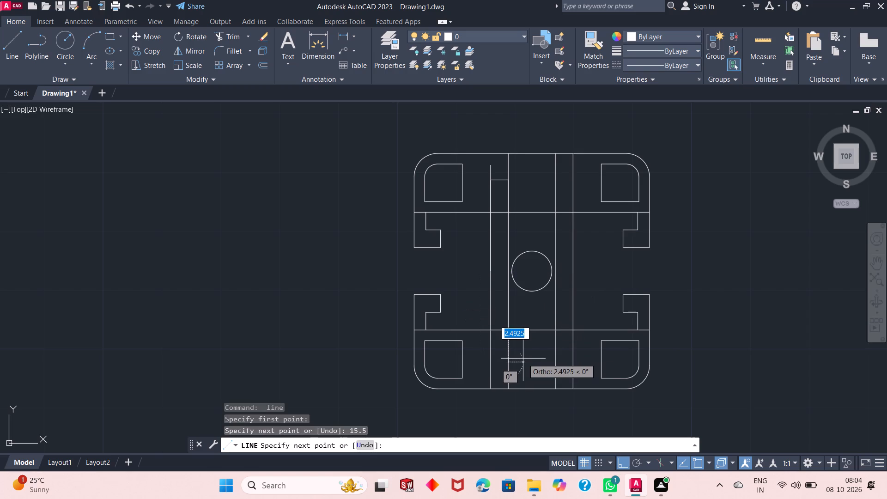
click(493, 365)
right_click(493, 365)
click(534, 220)
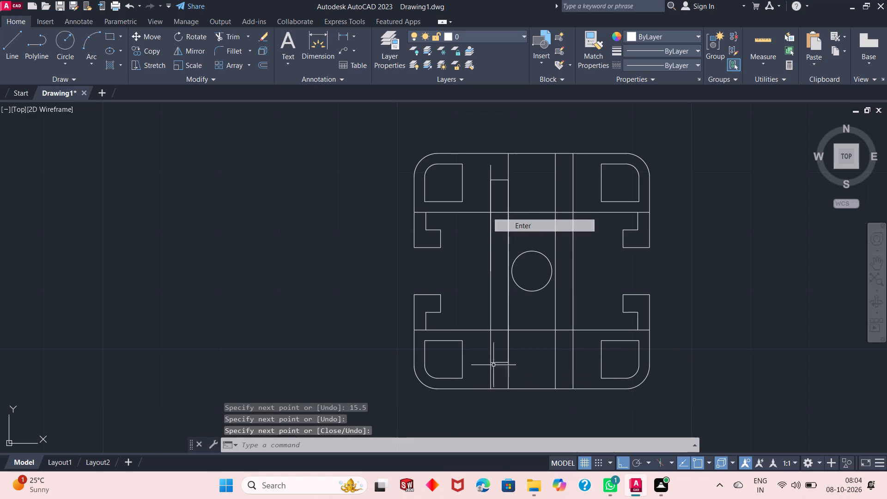
Draw an 18-long line down from the midpoint of the left pair's outer vertical line.
right_click(541, 194)
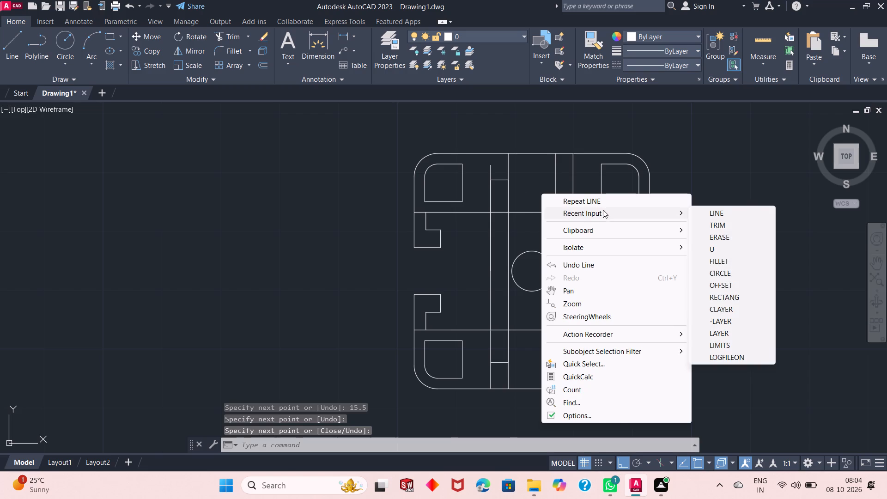
click(612, 201)
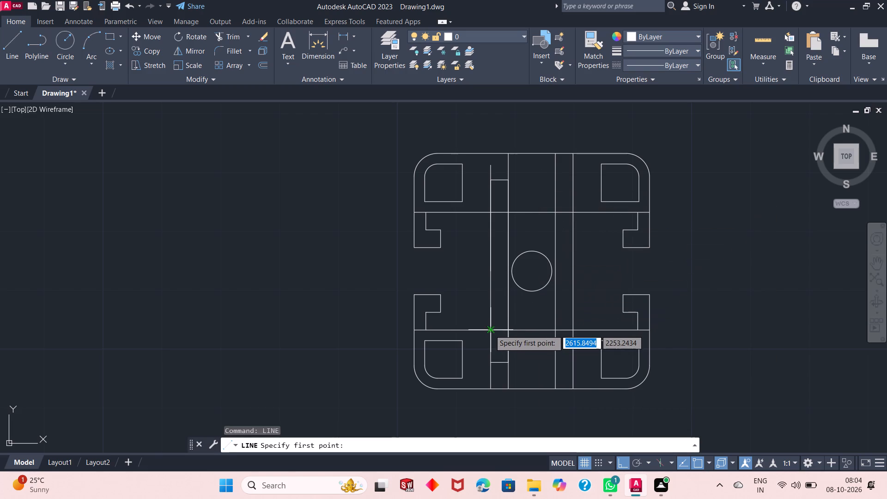
click(491, 270)
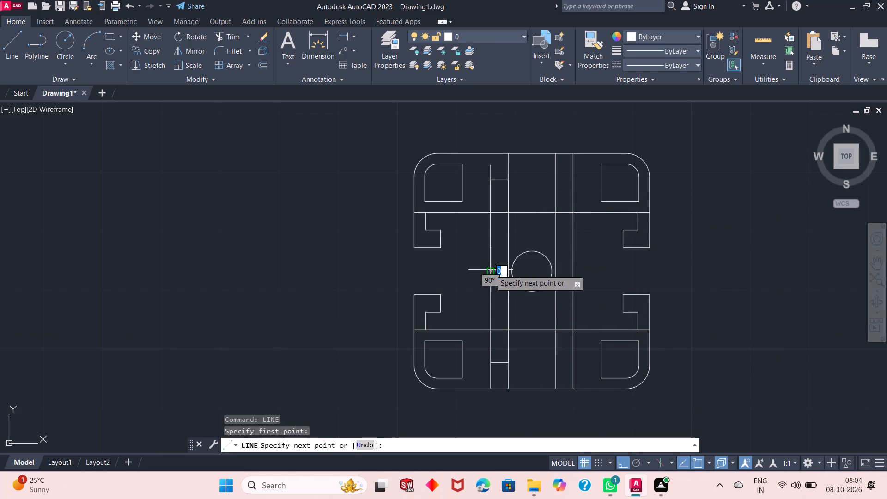
text(18)
key(Return)
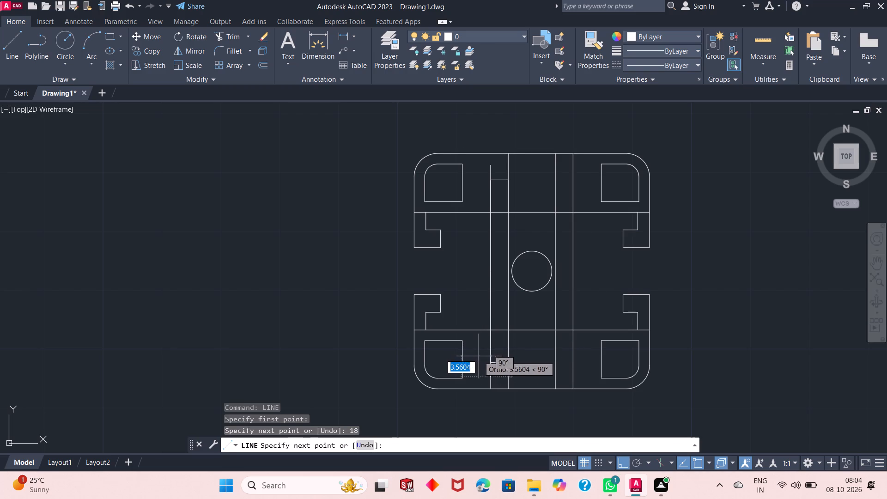
right_click(493, 383)
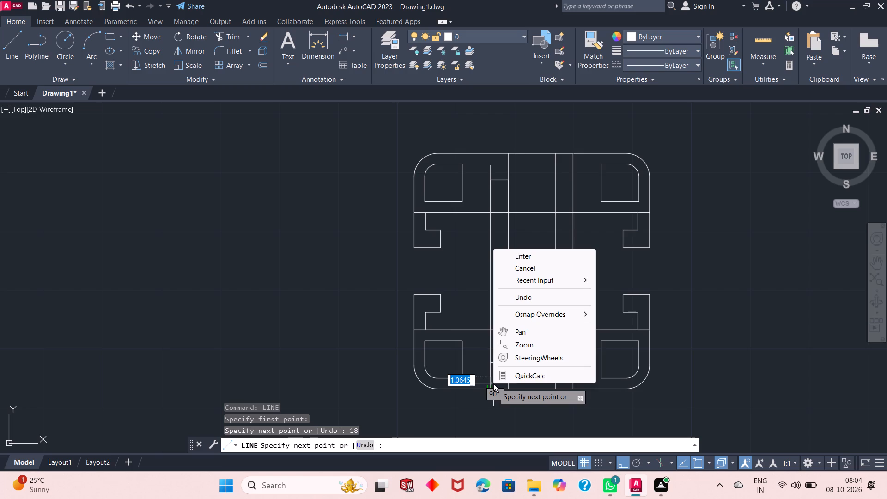
click(515, 254)
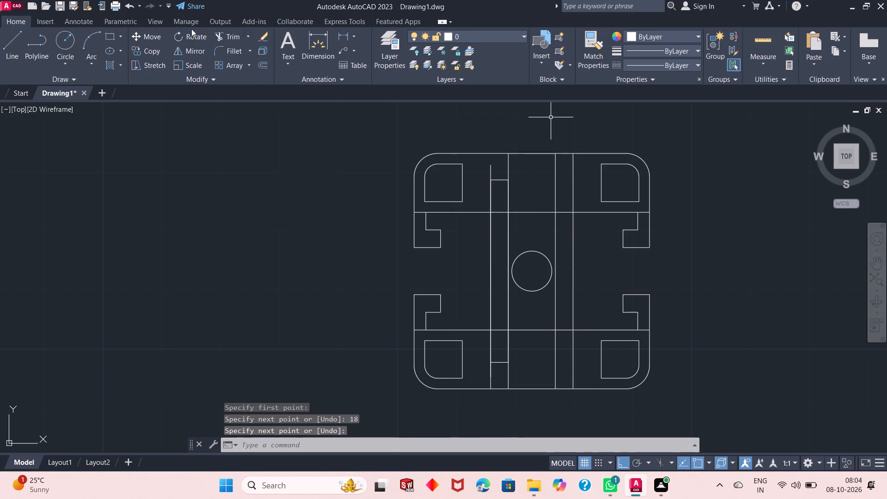
Trim away the left pair's inner vertical line between the upper and lower short horizontal lines.
click(229, 36)
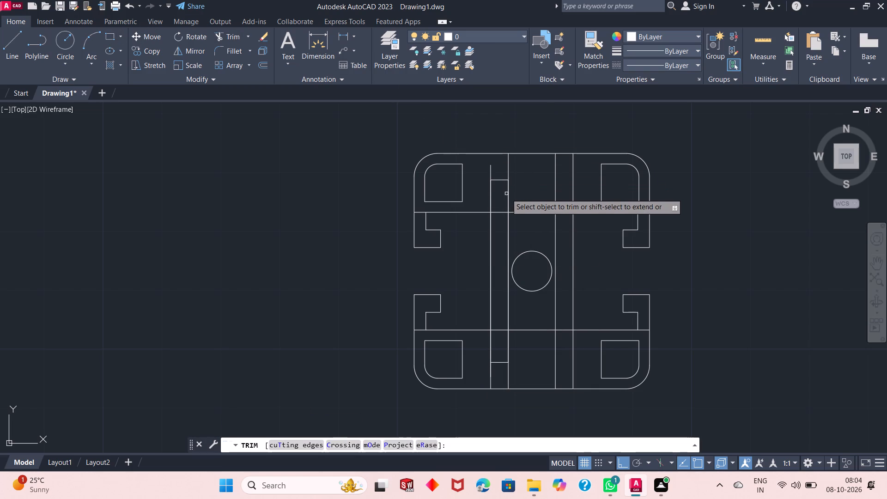
click(510, 196)
click(505, 200)
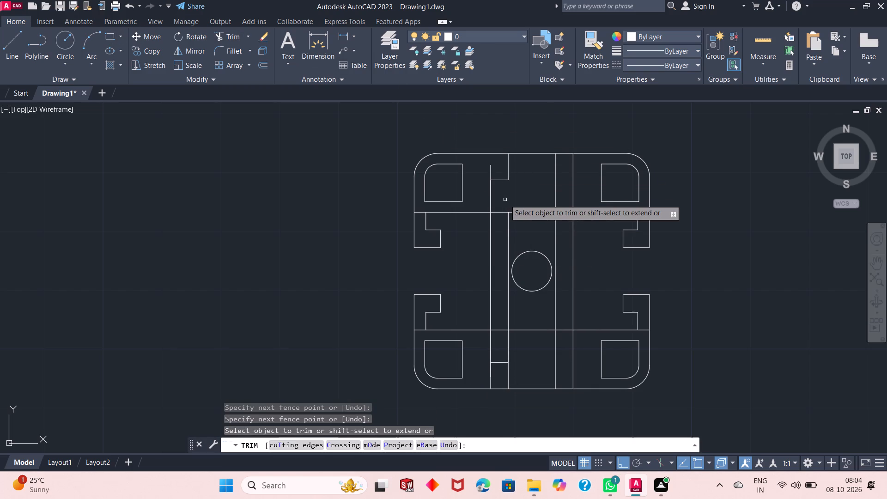
click(507, 227)
click(507, 227)
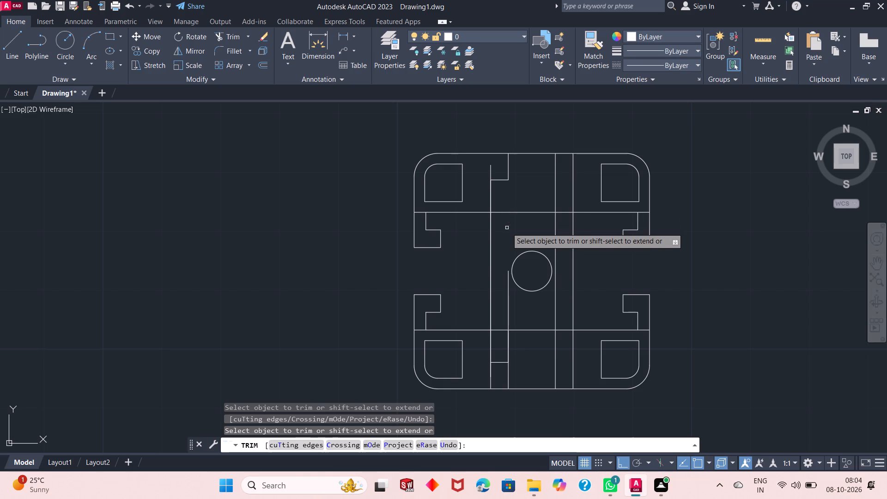
click(507, 286)
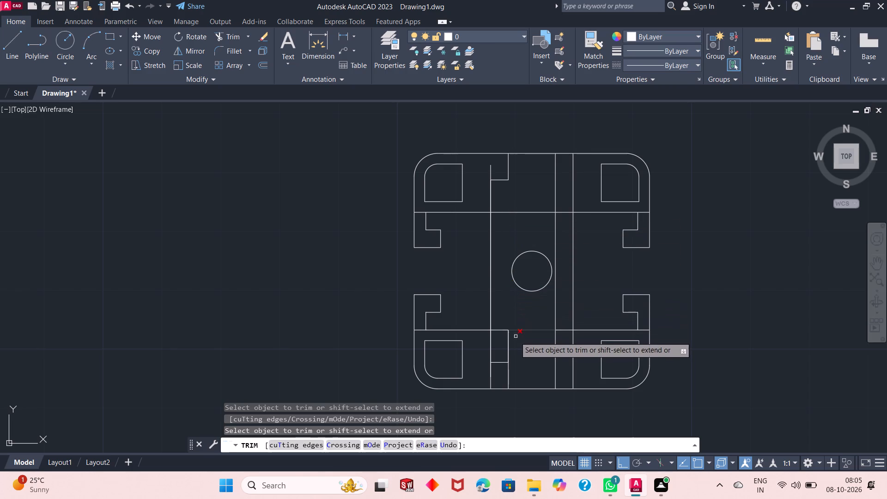
click(507, 339)
click(507, 339)
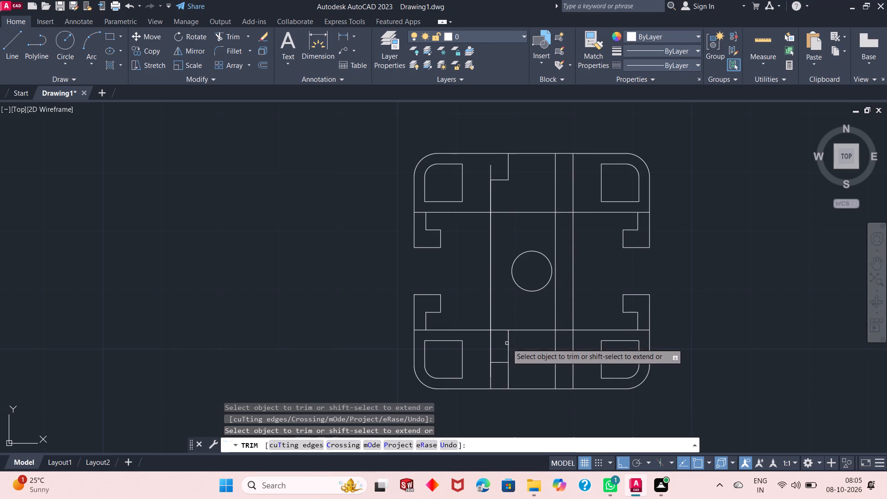
click(508, 344)
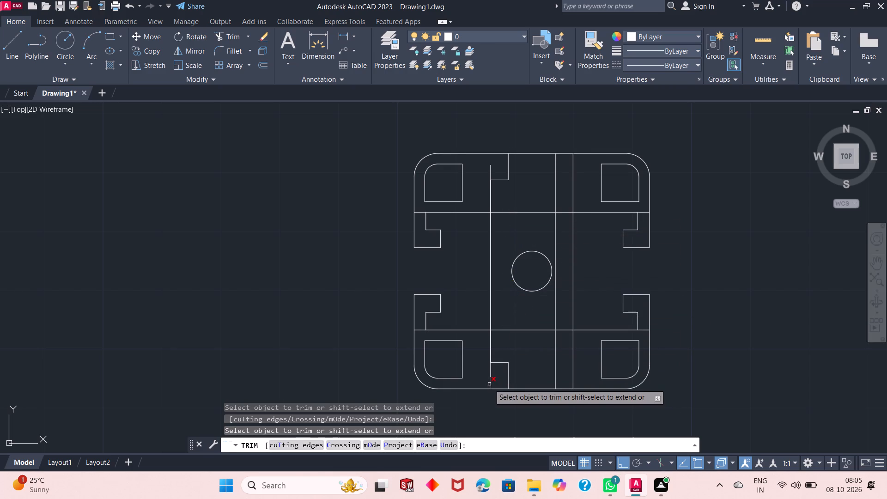
Trim the left pair's outer vertical line below the lower 18-long line's end and between the two short horizontal lines.
click(489, 384)
click(492, 349)
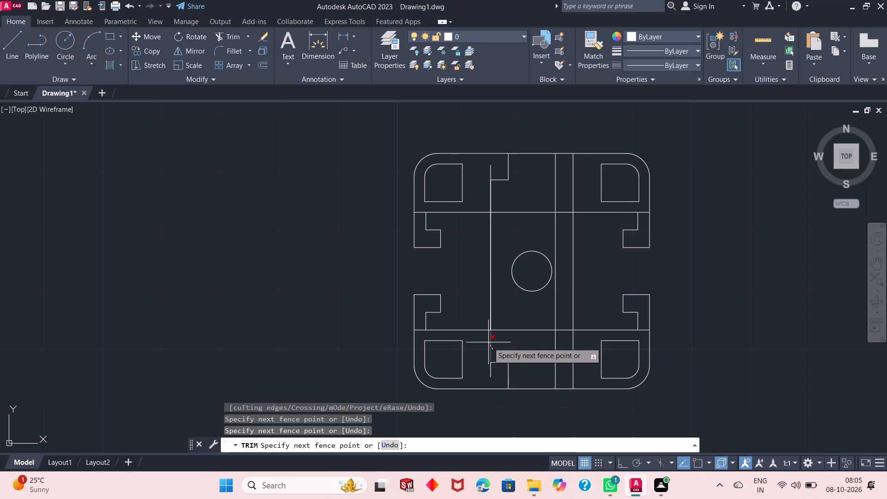
click(488, 342)
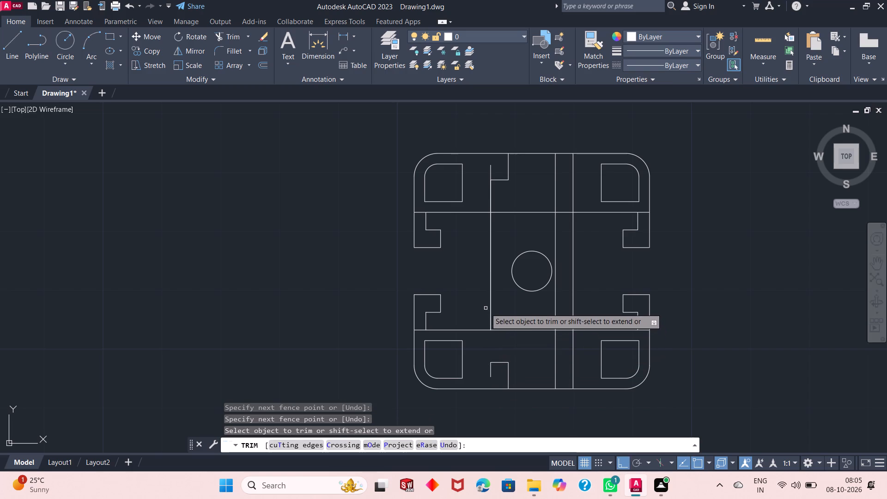
click(489, 301)
click(489, 301)
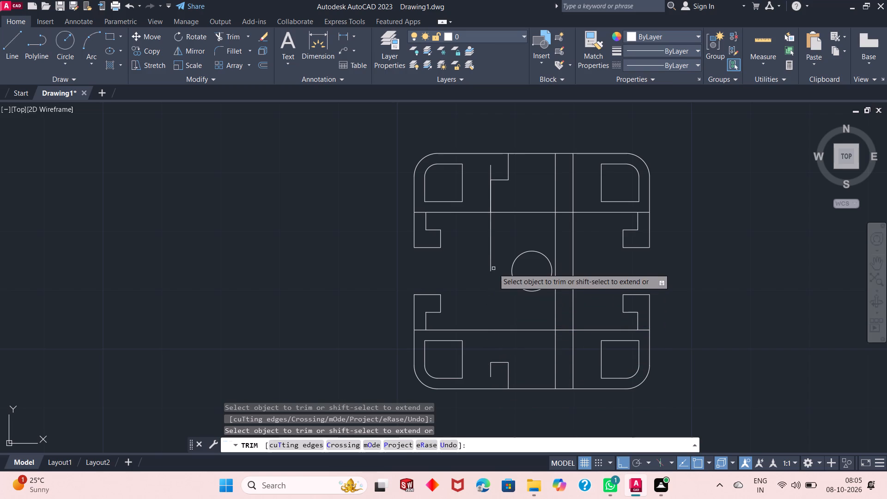
click(490, 259)
click(493, 203)
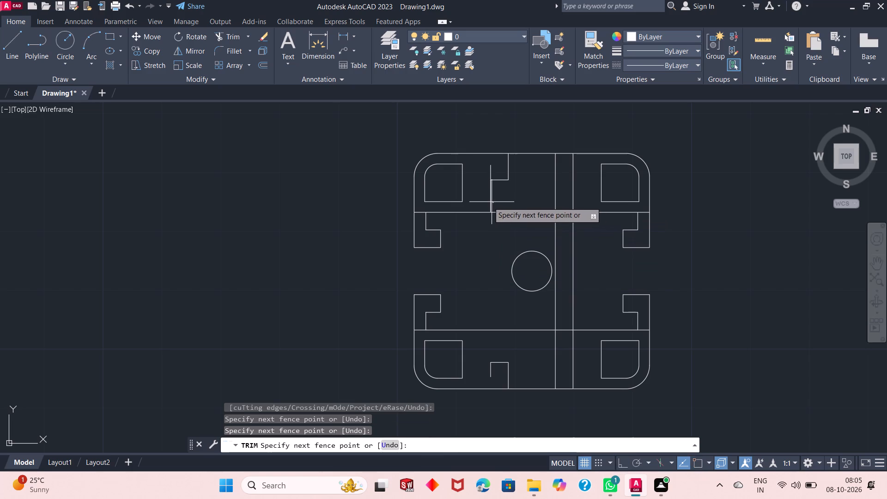
click(488, 202)
right_click(328, 254)
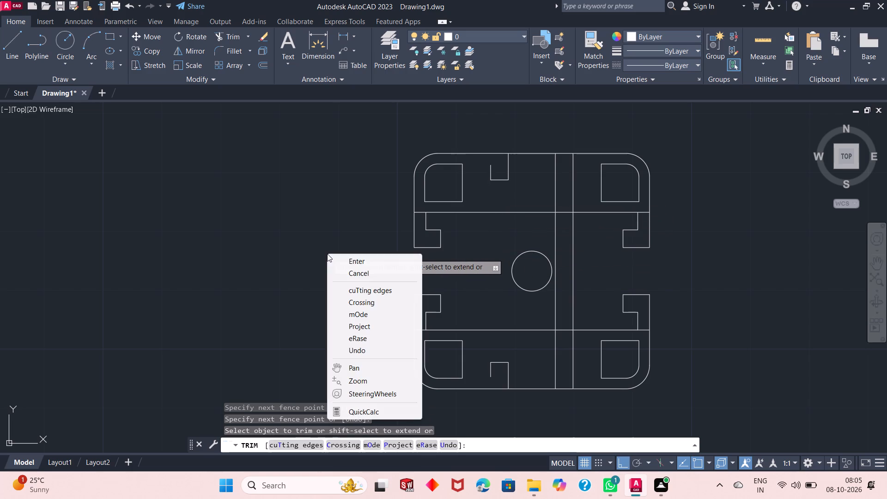
click(346, 262)
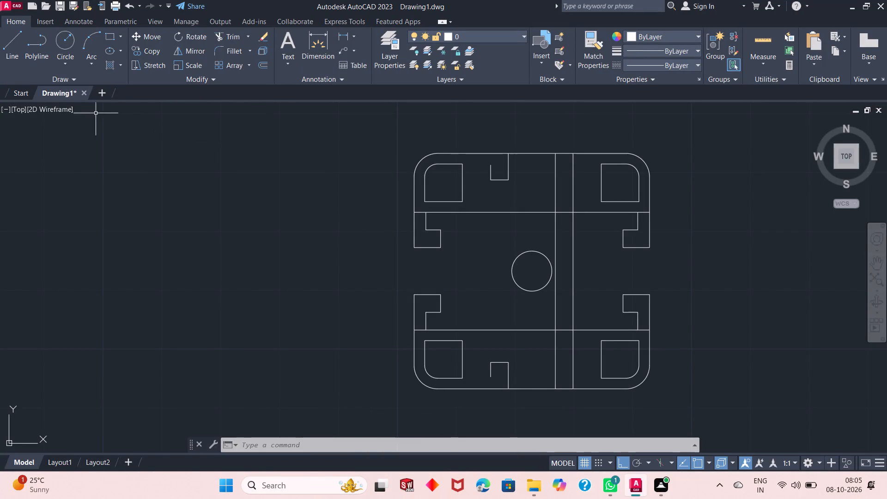
Draw a 15.5-long line up from the midpoint of the right pair's inner vertical line, continuing it horizontally to the outer vertical line.
click(16, 54)
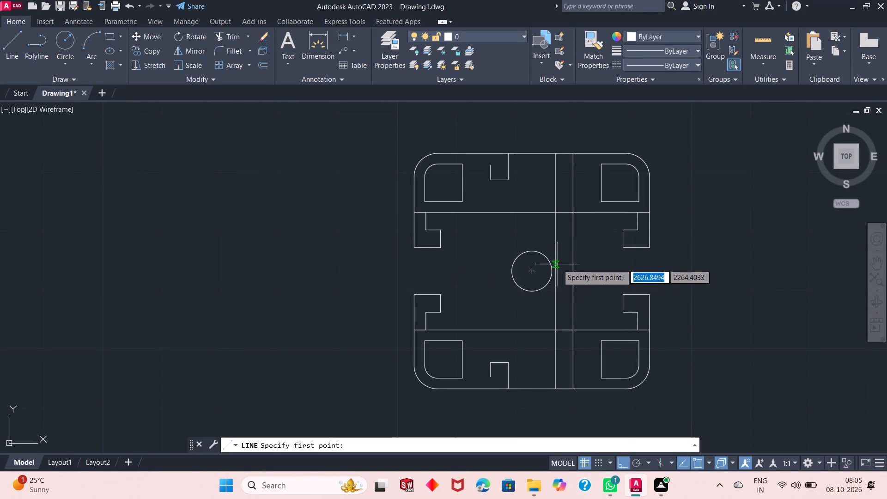
click(558, 272)
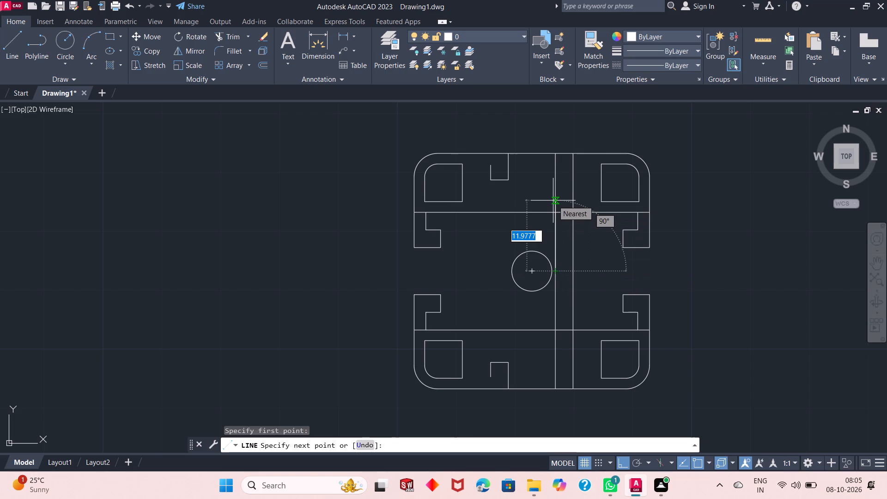
text(15.5)
key(Return)
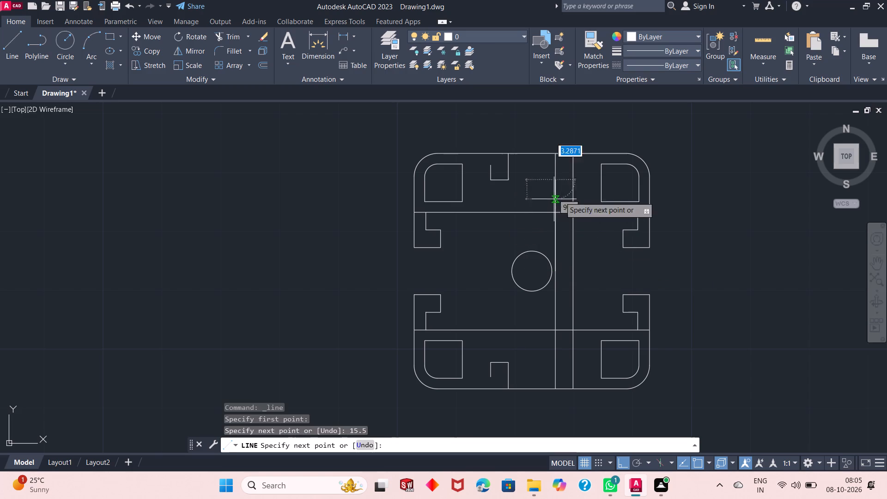
click(572, 179)
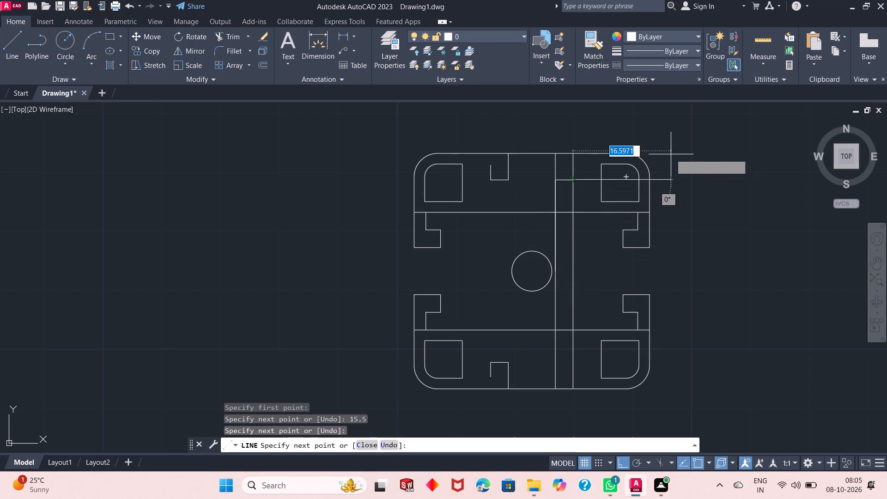
right_click(685, 148)
click(699, 156)
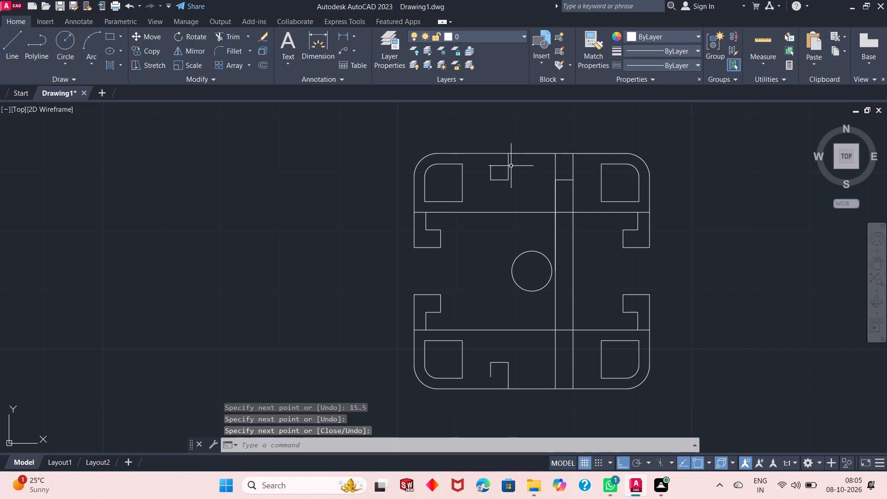
Draw a 15.5-long line down from the midpoint of the right pair's inner vertical line, continuing it horizontally to the outer vertical line.
click(10, 50)
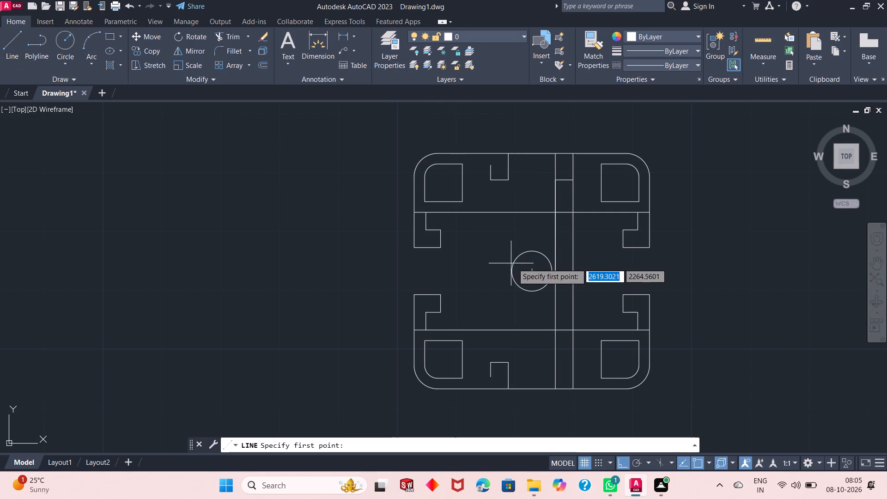
click(557, 273)
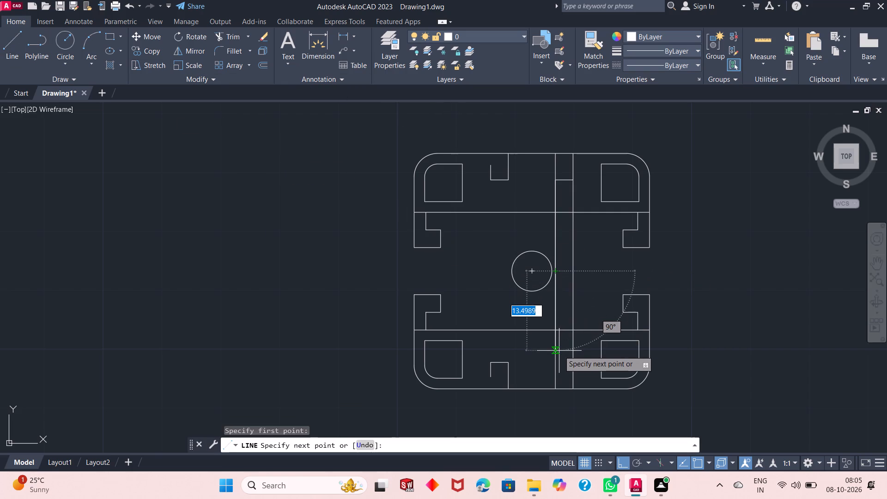
text(15.5)
key(Return)
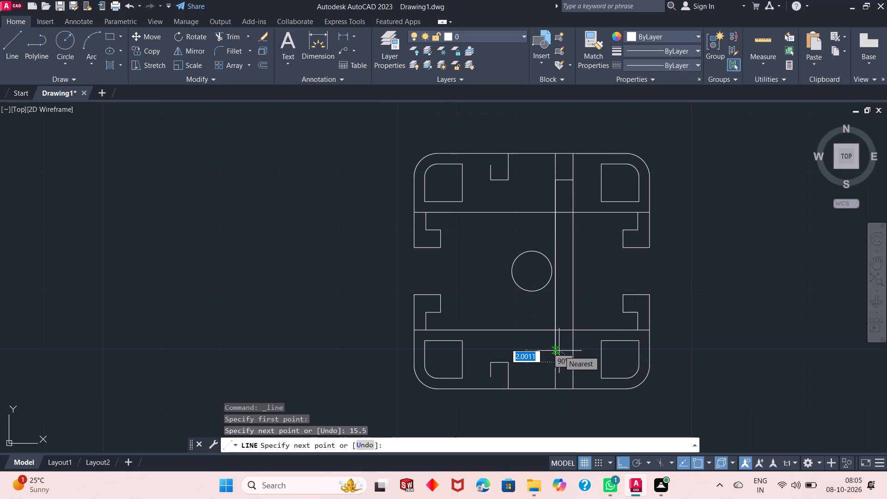
click(575, 364)
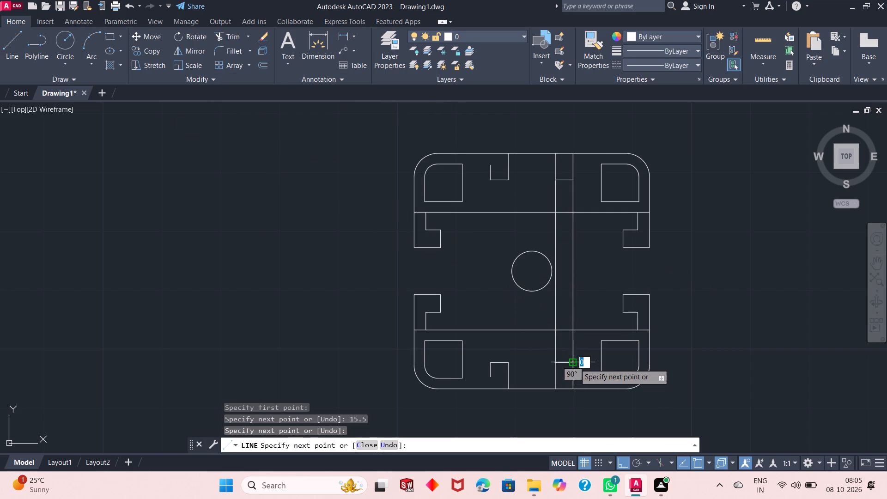
right_click(578, 358)
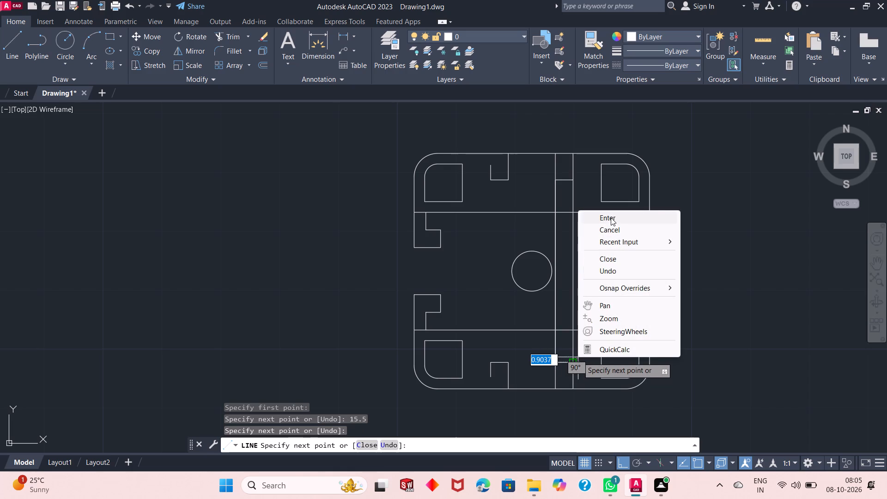
click(611, 218)
Draw an 18-long line up from the midpoint of the right pair's outer vertical line.
right_click(673, 194)
click(686, 198)
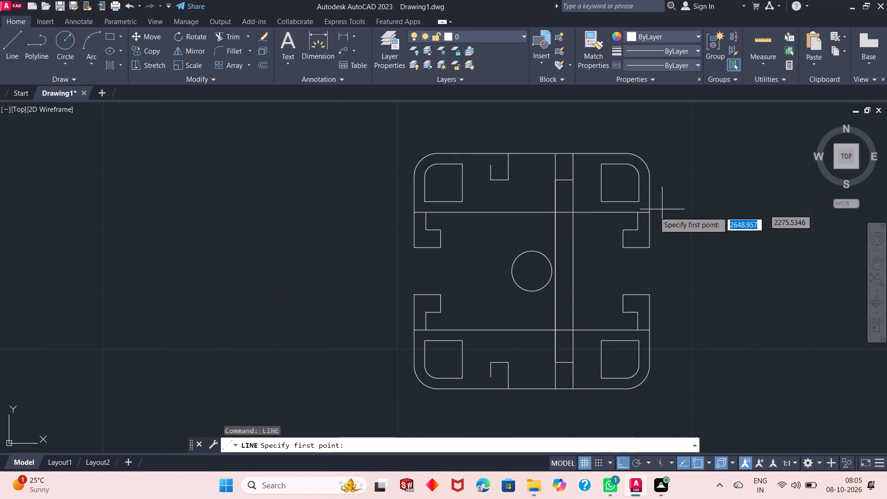
click(571, 274)
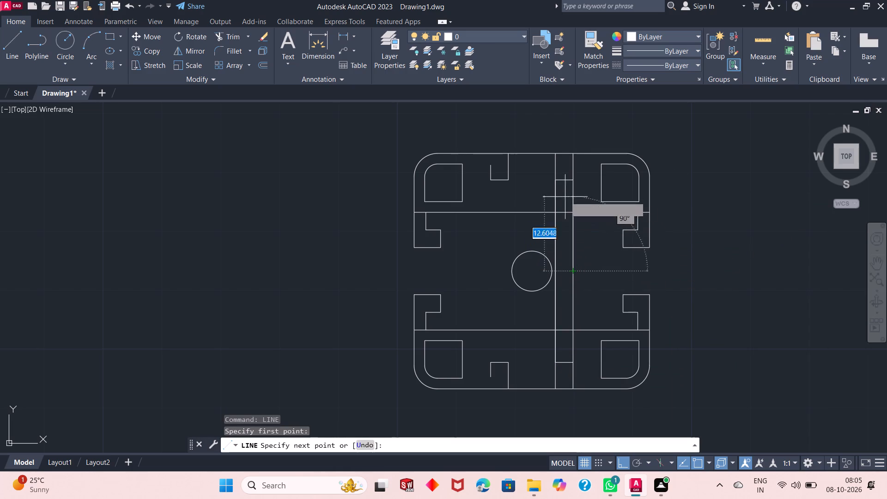
text(18)
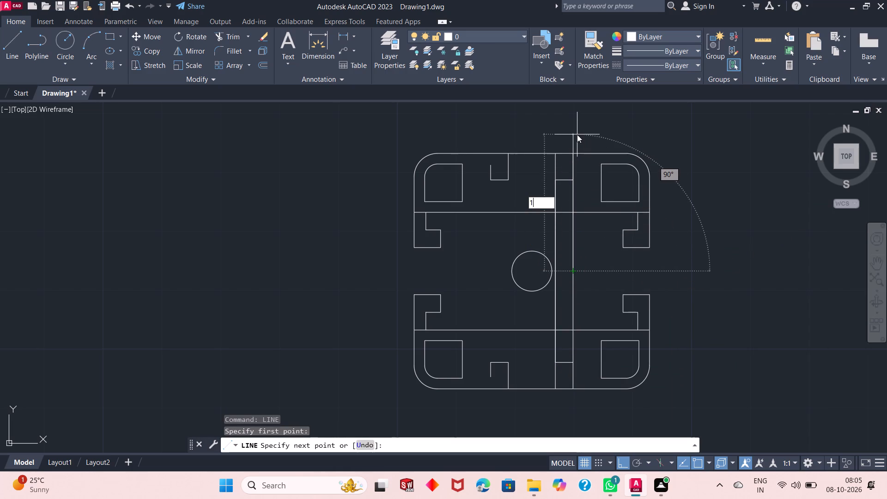
key(Return)
right_click(628, 134)
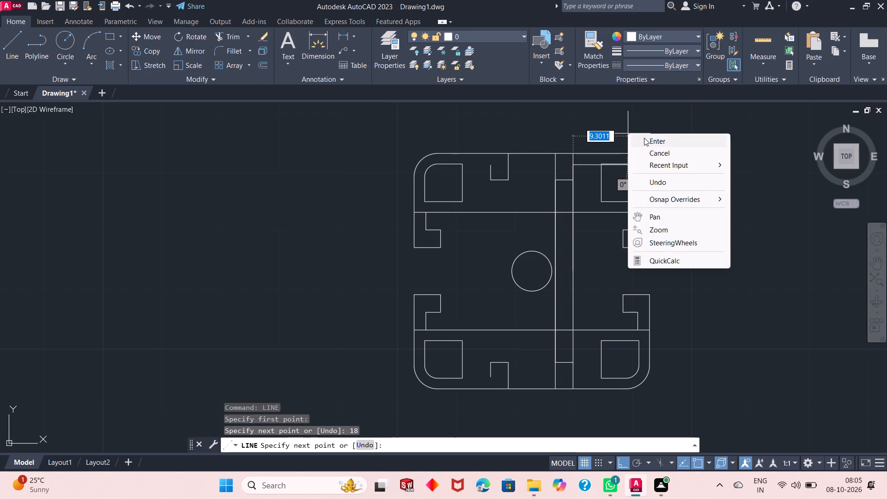
click(644, 138)
Draw an 18-long line down from the midpoint of the right pair's outer vertical line.
right_click(644, 138)
click(660, 146)
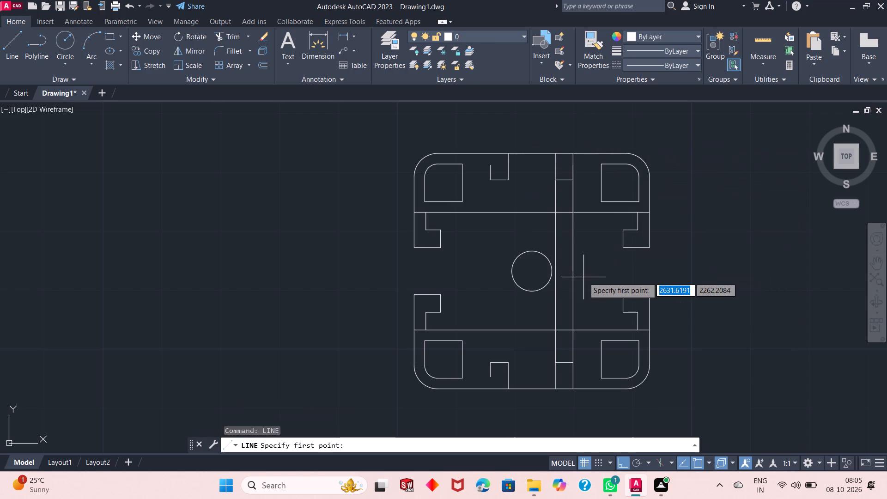
click(575, 271)
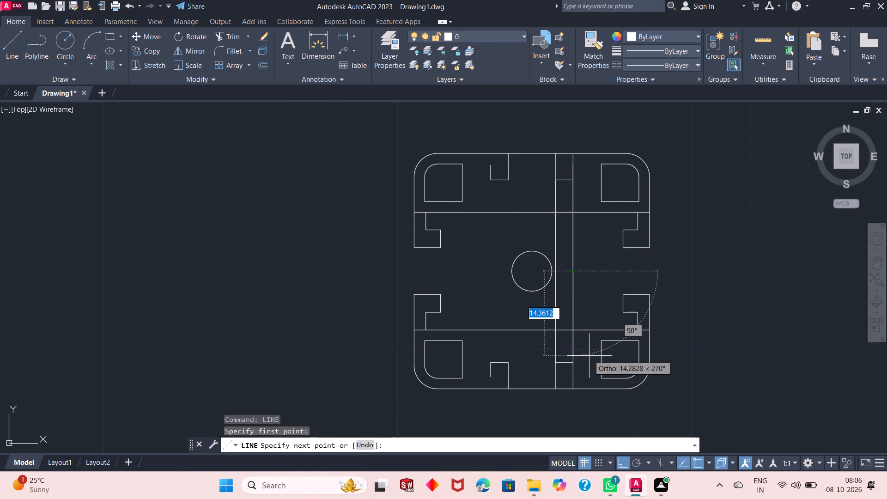
text(18)
key(Return)
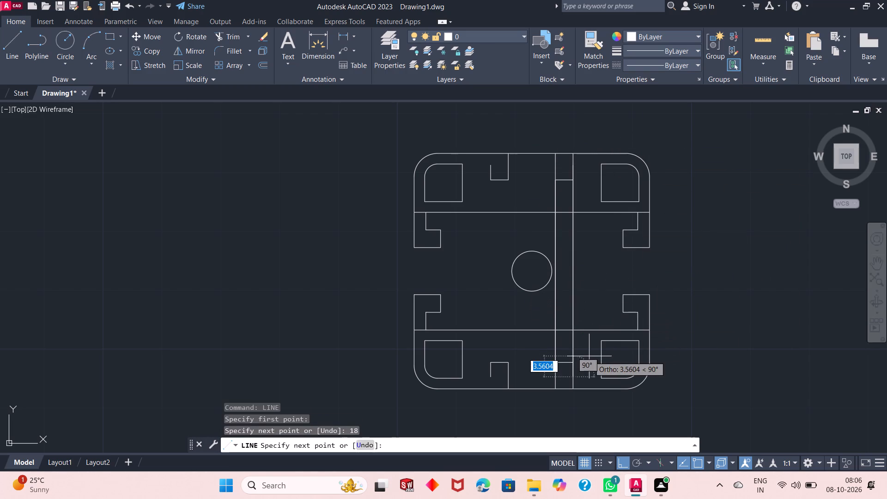
right_click(680, 295)
click(695, 303)
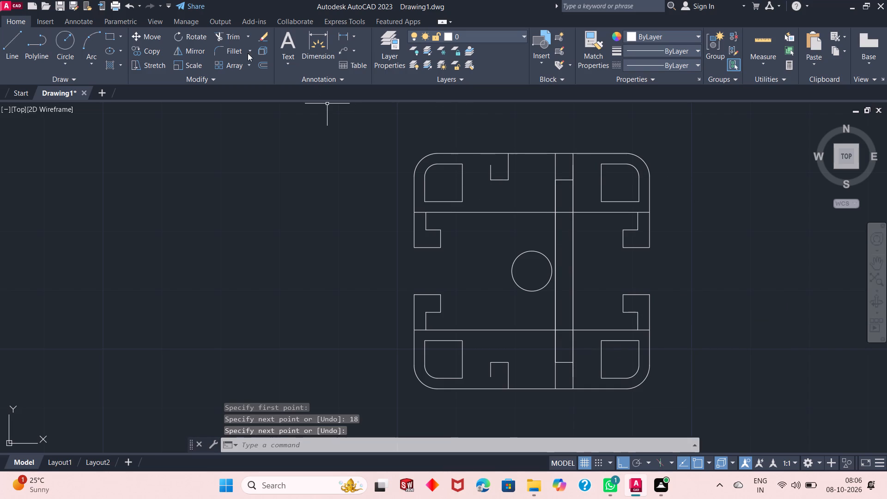
Trim the right pair's outer line above the upper 18-long line's end, and both lines between the upper short and long horizontal lines.
click(233, 42)
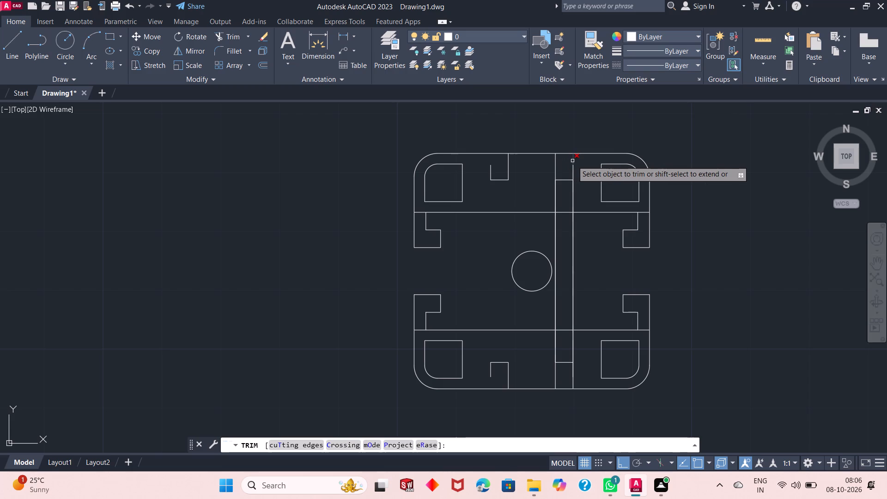
click(573, 161)
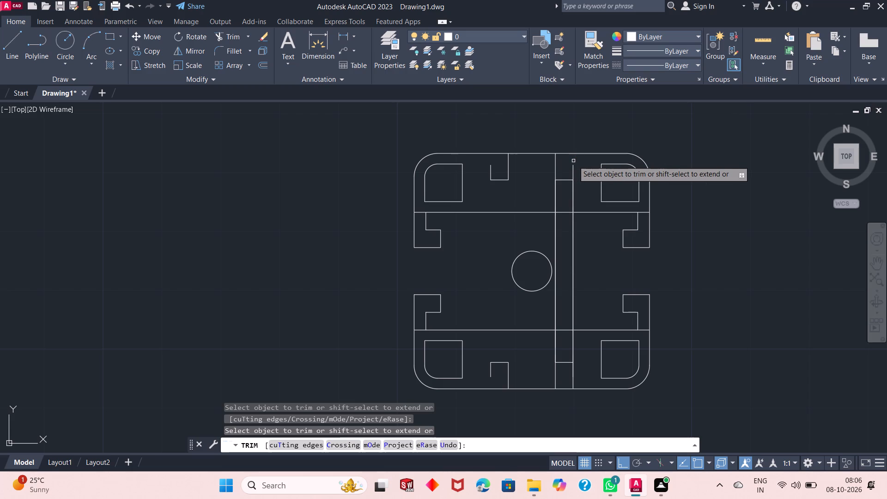
click(556, 189)
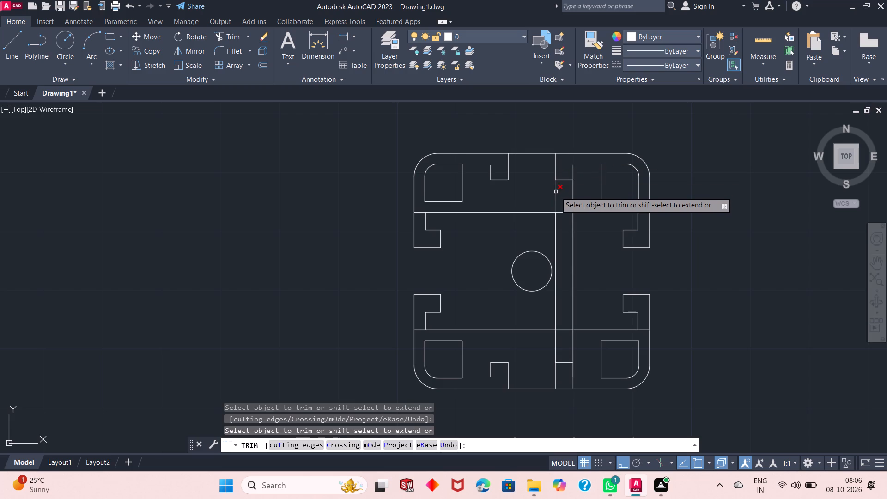
click(556, 192)
click(574, 192)
click(574, 191)
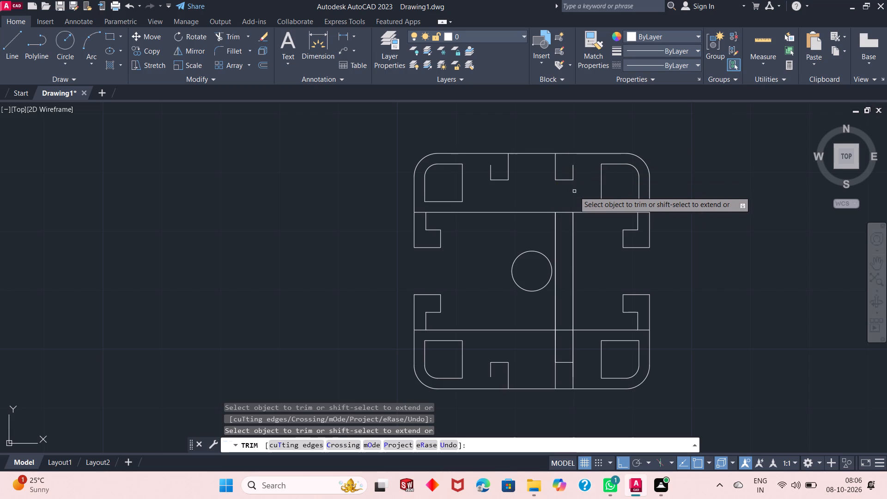
Trim the right pair between the upper long and lower short horizontal lines, plus the outer line below the lower 18-long line's end.
click(583, 242)
click(542, 242)
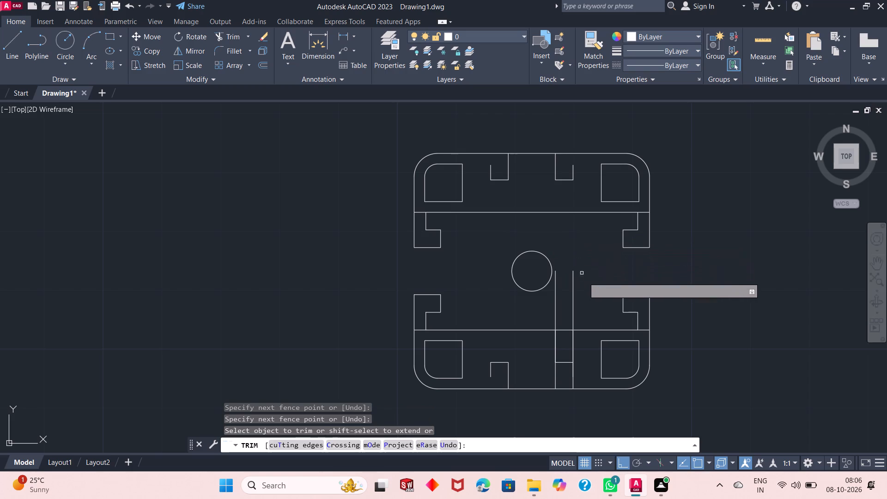
click(585, 280)
click(543, 304)
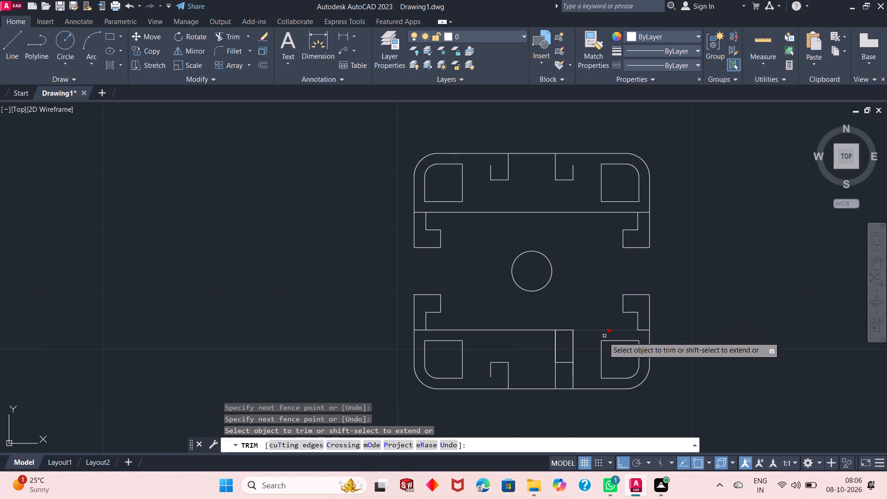
click(580, 350)
click(547, 350)
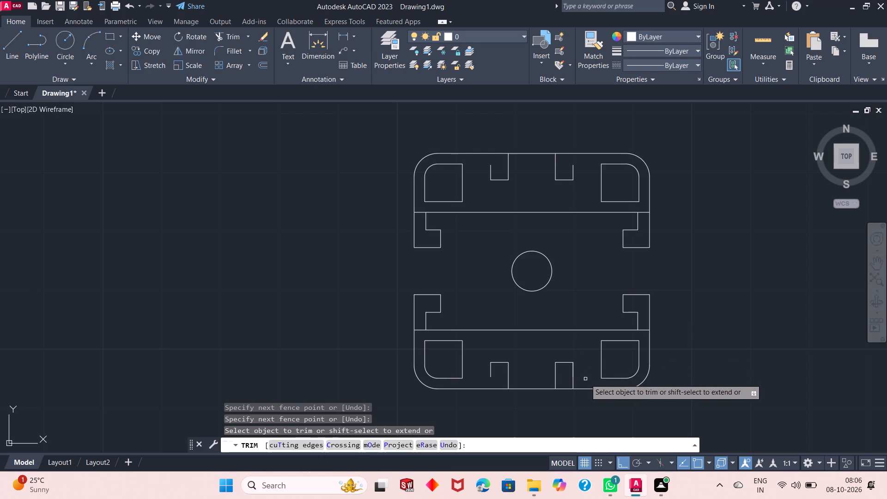
click(572, 383)
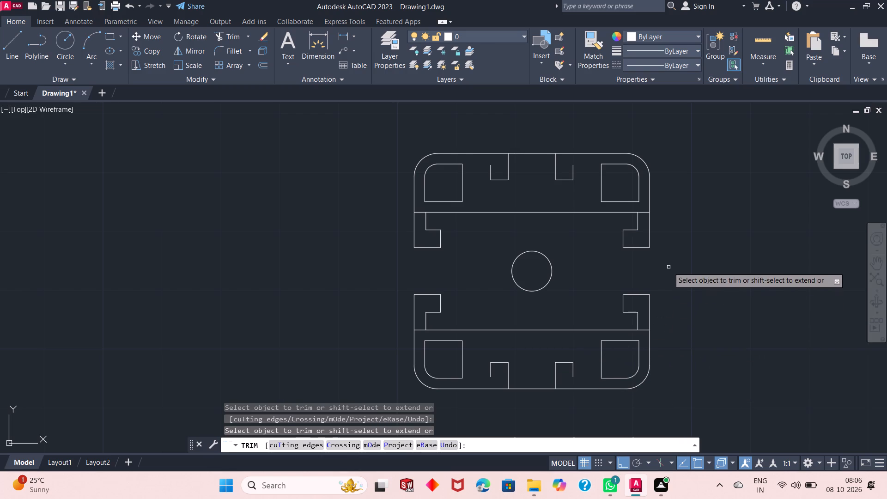
right_click(668, 267)
click(684, 272)
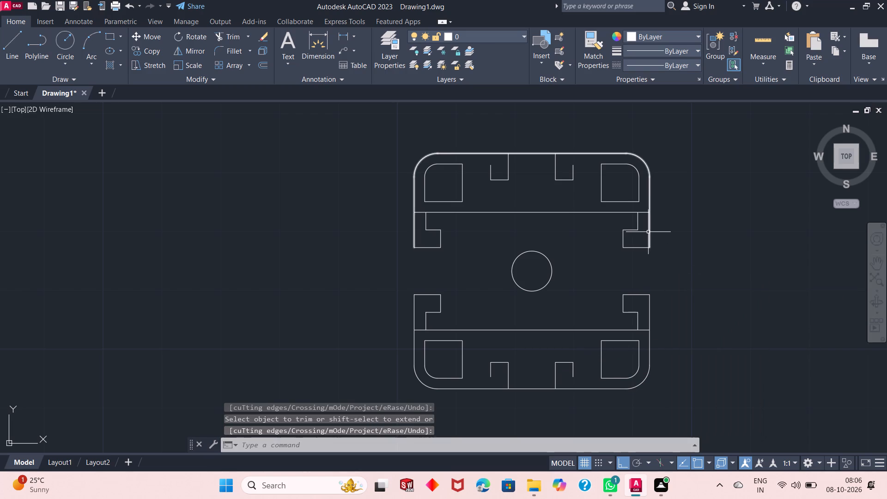
Draw a 10-long line left from the top edge's midpoint, continuing it vertically down to the bottom edge.
click(11, 46)
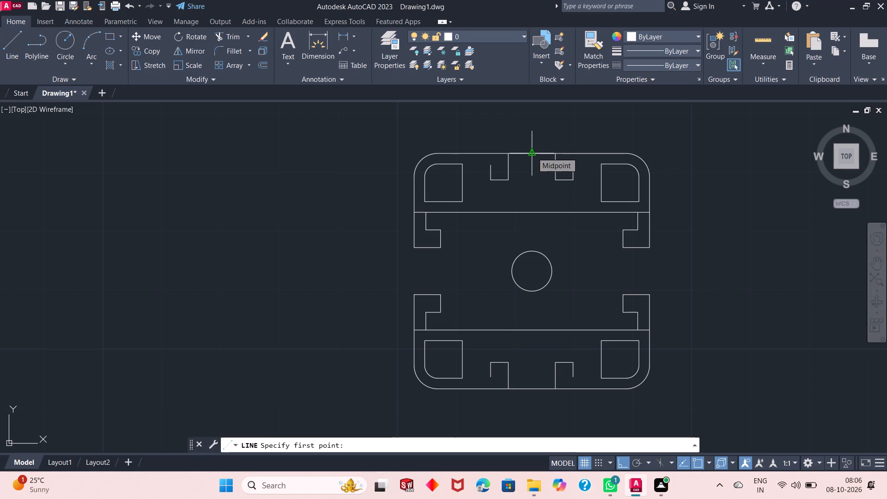
click(532, 152)
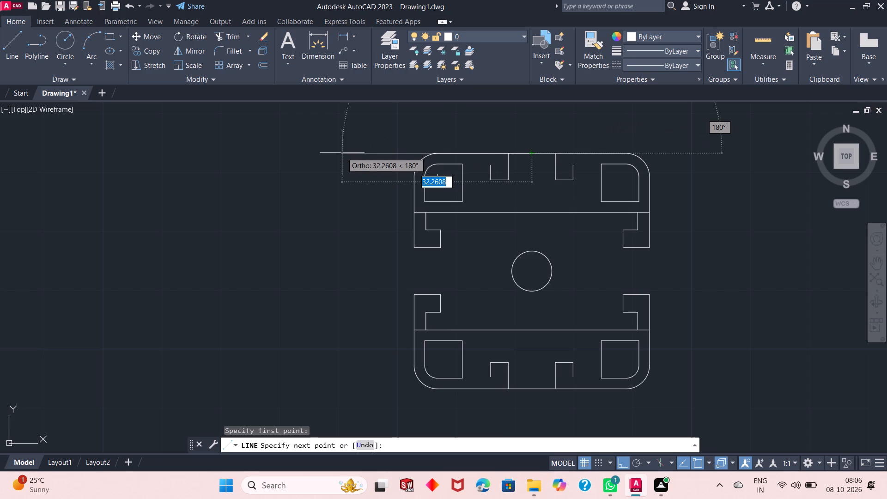
text(10)
key(Return)
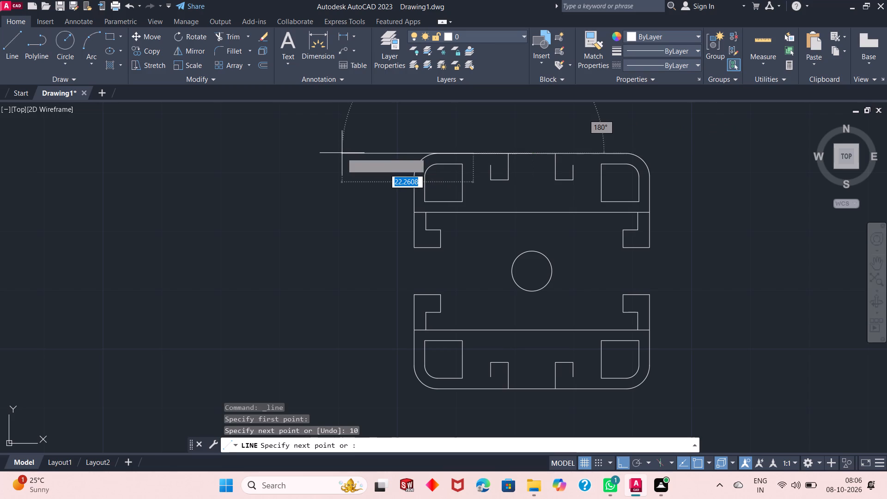
click(473, 391)
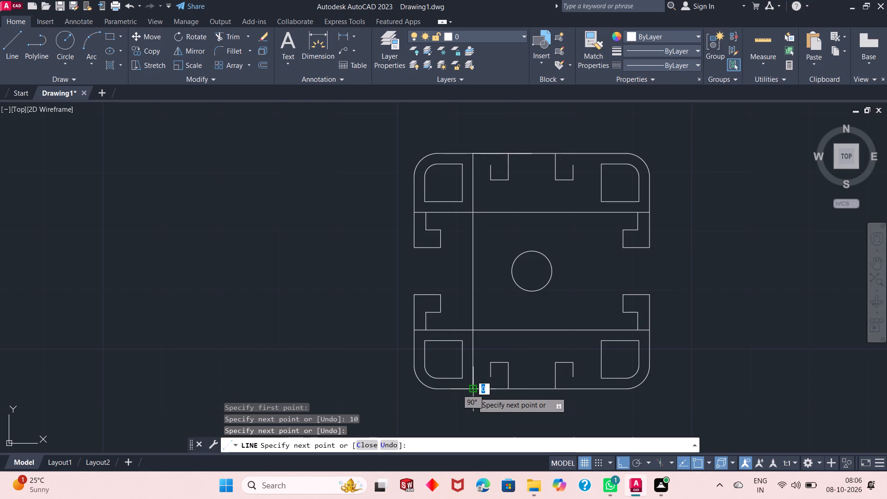
right_click(465, 397)
click(491, 254)
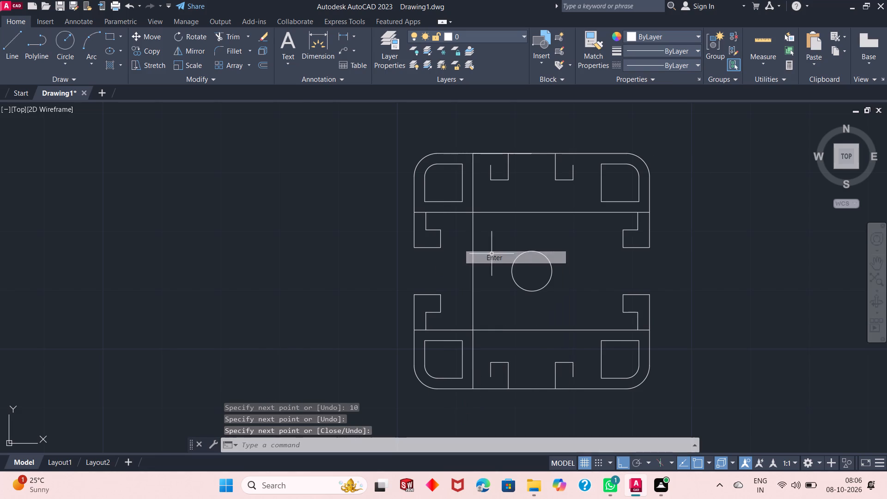
Draw a 10-long line right from the top edge's midpoint, continuing it vertically down to the bottom edge.
right_click(695, 242)
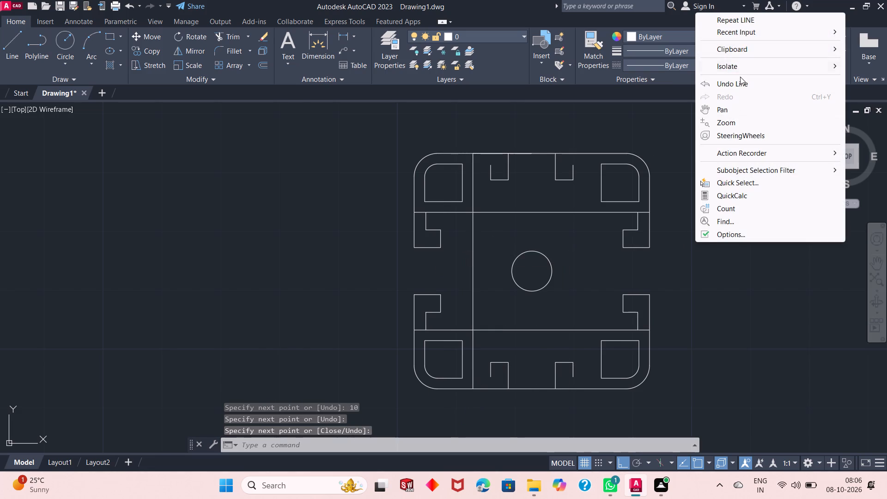
click(745, 22)
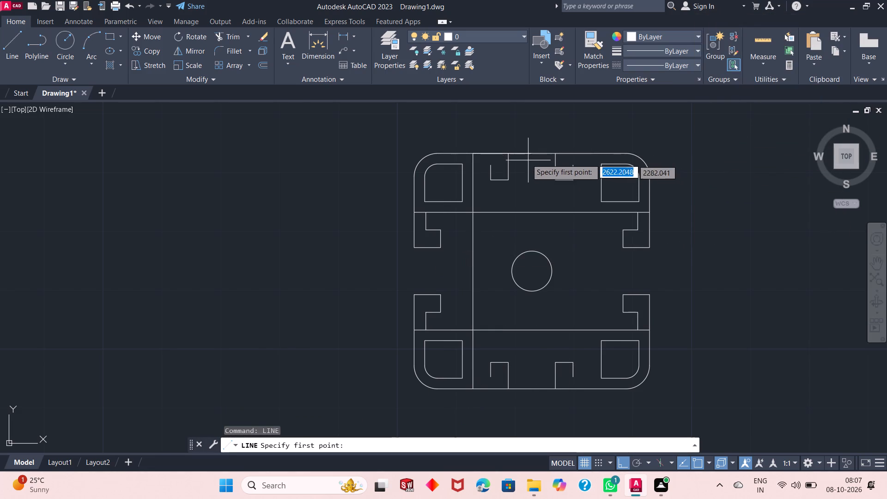
click(531, 152)
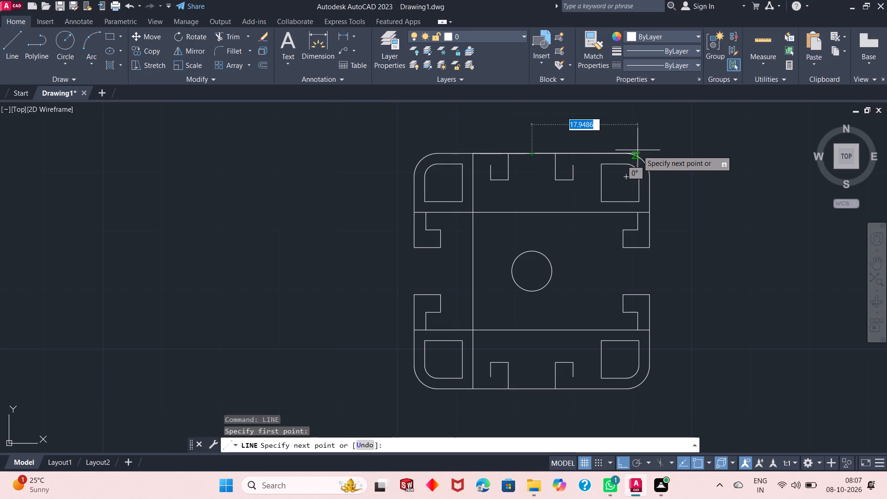
text(10)
key(Return)
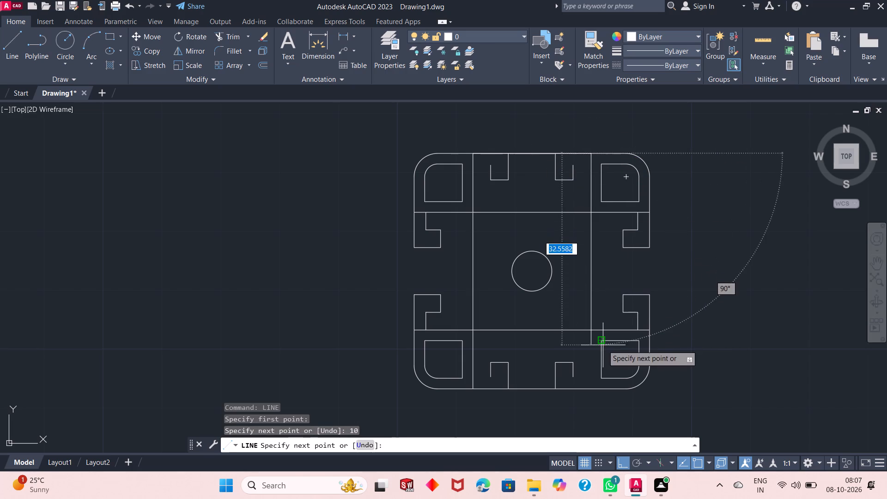
click(588, 389)
right_click(588, 389)
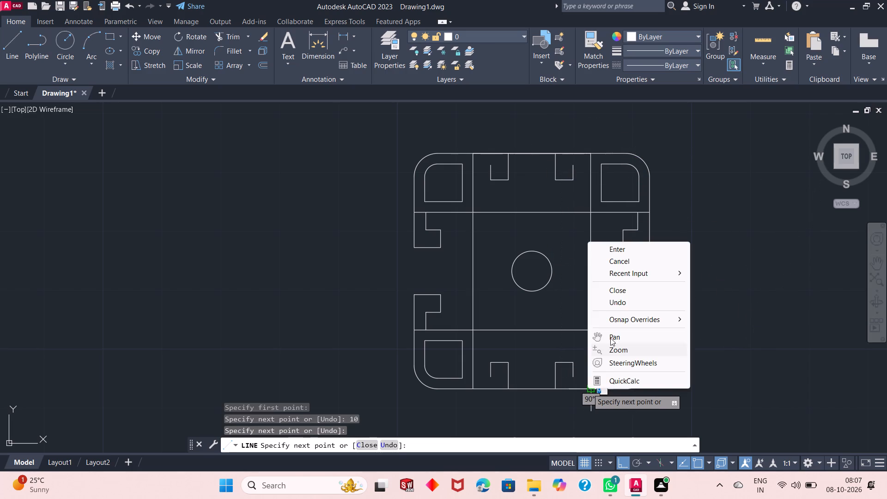
click(613, 253)
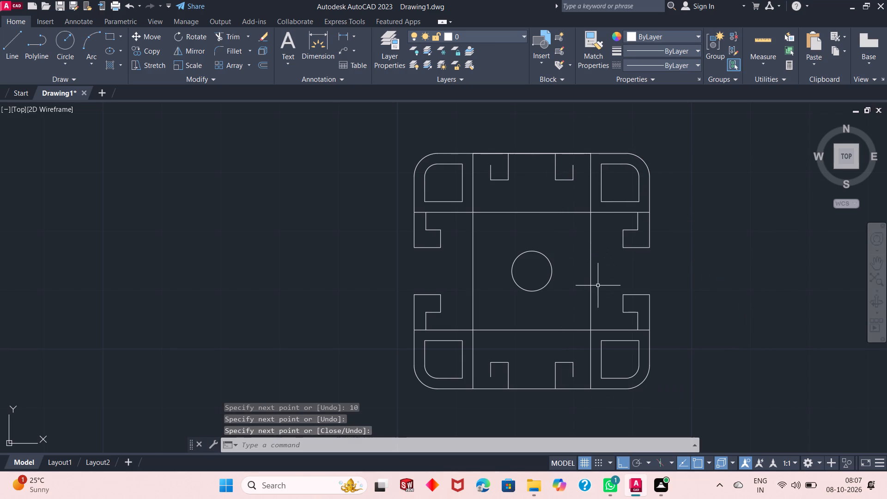
Draw horizontal lines joining the free ends of the two top hooks outward to the adjacent full-height vertical lines.
click(3, 54)
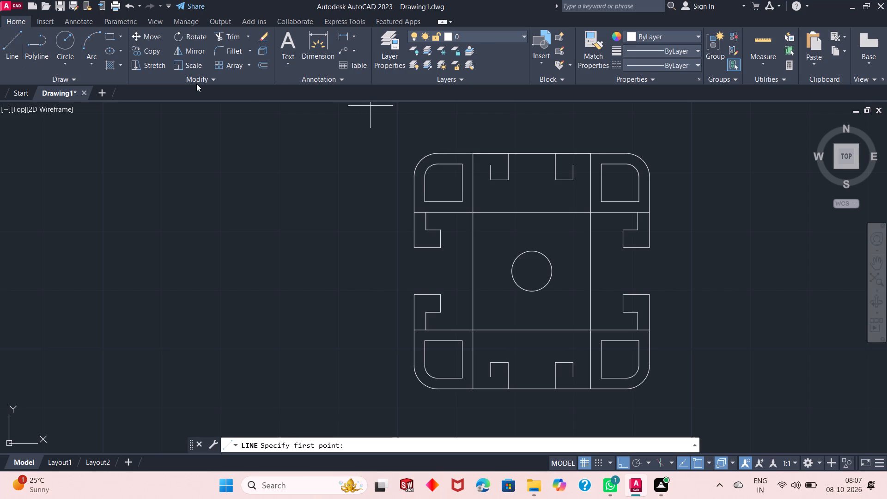
click(490, 168)
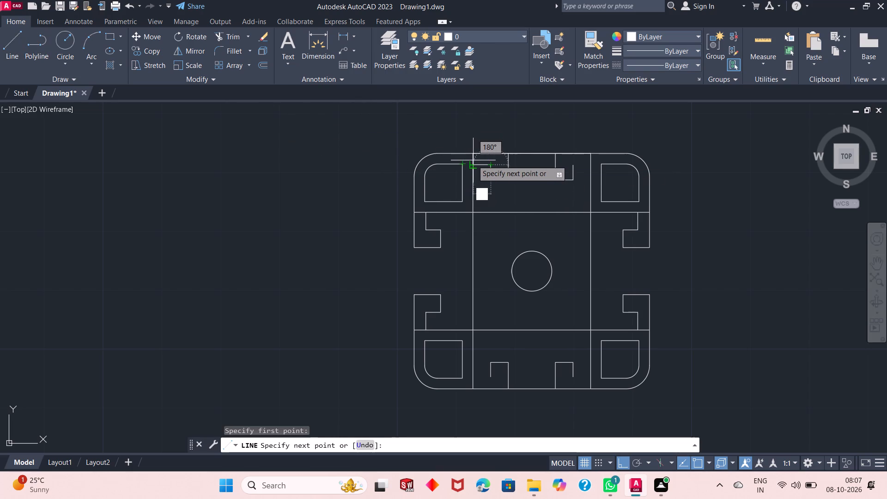
click(473, 167)
right_click(473, 167)
click(493, 173)
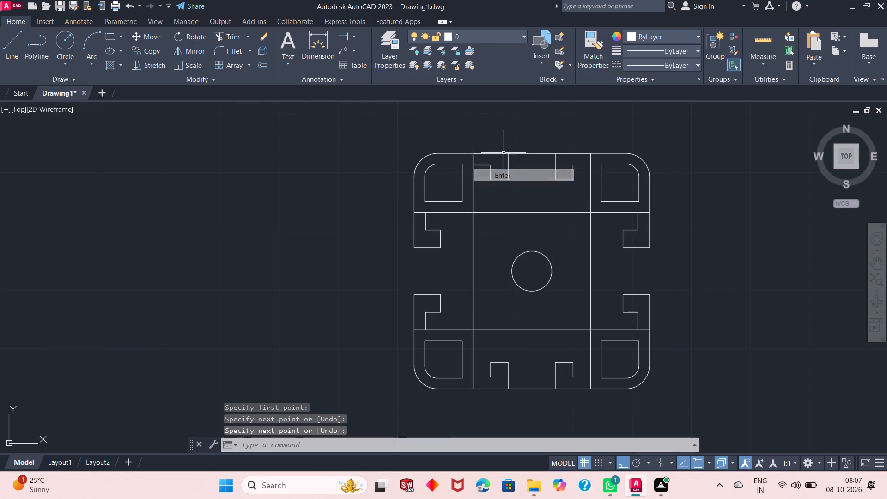
right_click(521, 102)
right_click(718, 176)
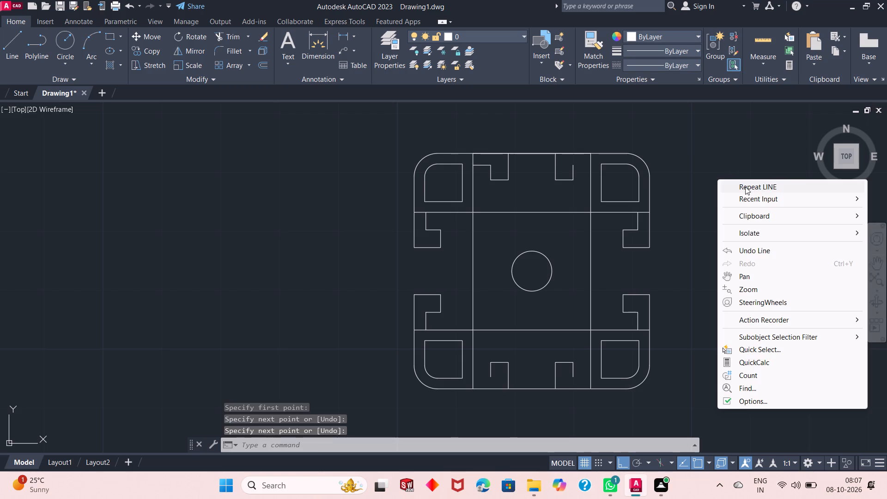
click(745, 187)
click(573, 167)
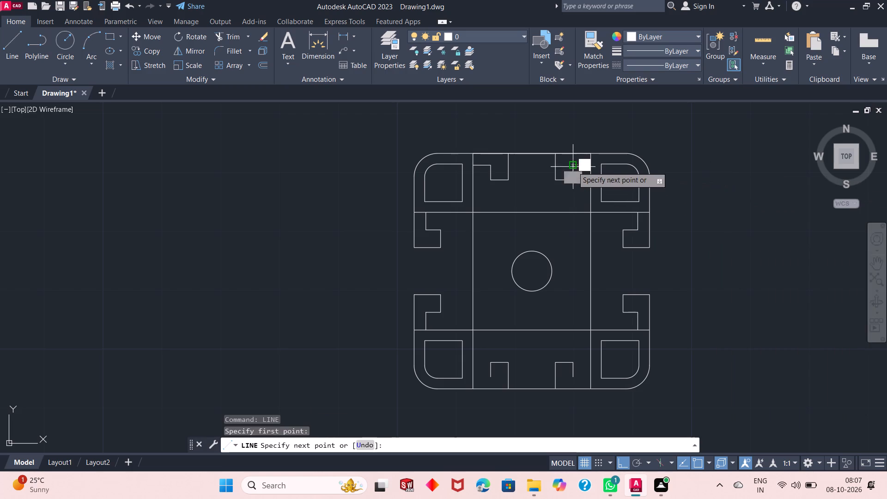
click(591, 168)
right_click(608, 156)
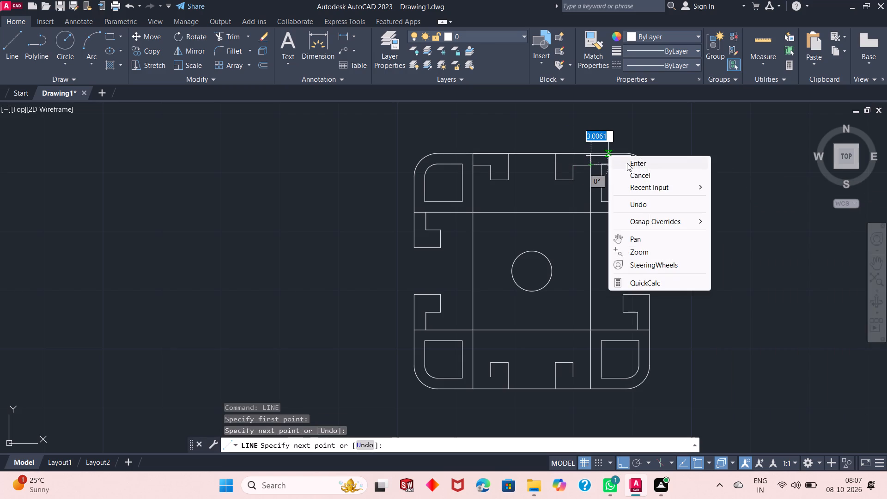
click(627, 163)
Draw horizontal lines joining the free ends of the two bottom hooks outward to the adjacent full-height vertical lines.
right_click(645, 164)
click(661, 168)
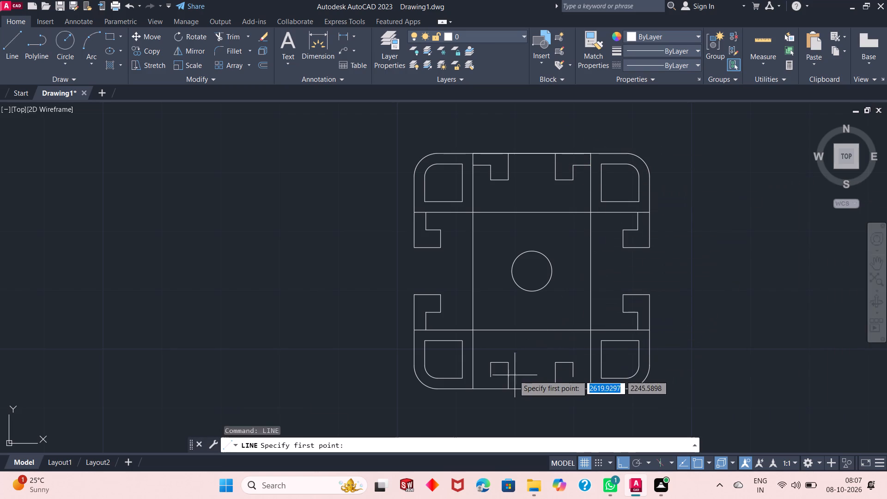
click(492, 380)
click(473, 381)
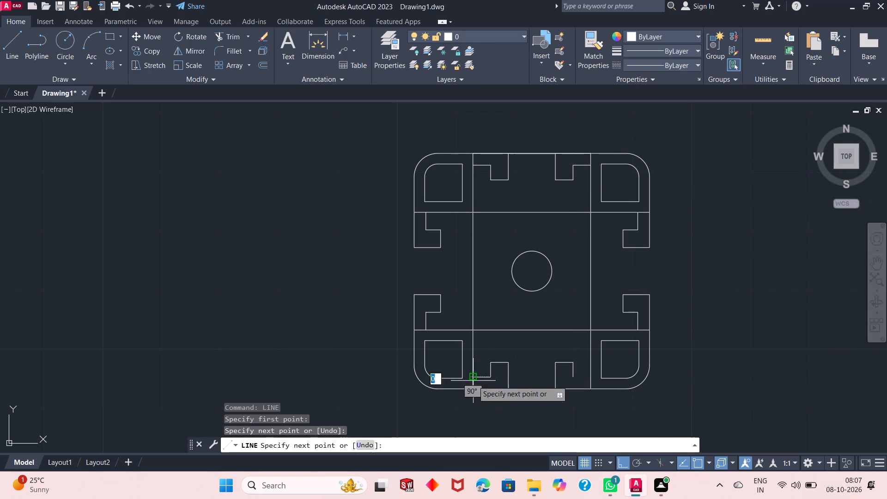
right_click(490, 350)
click(520, 222)
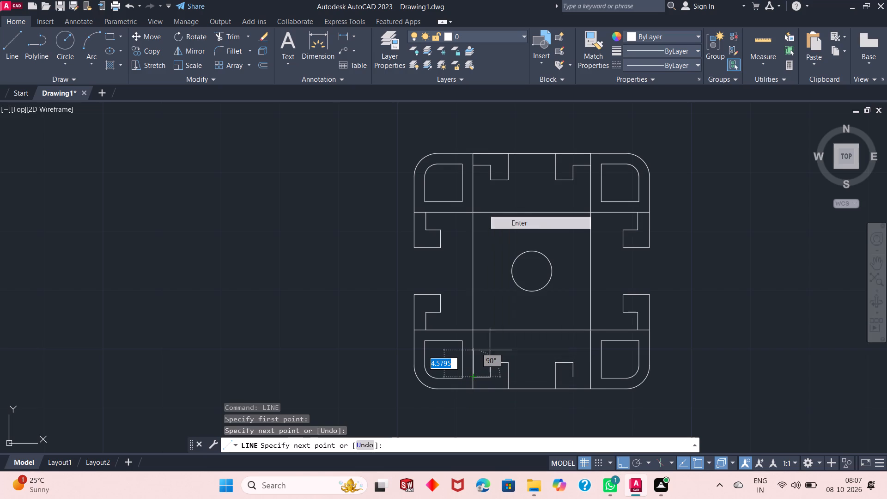
right_click(583, 282)
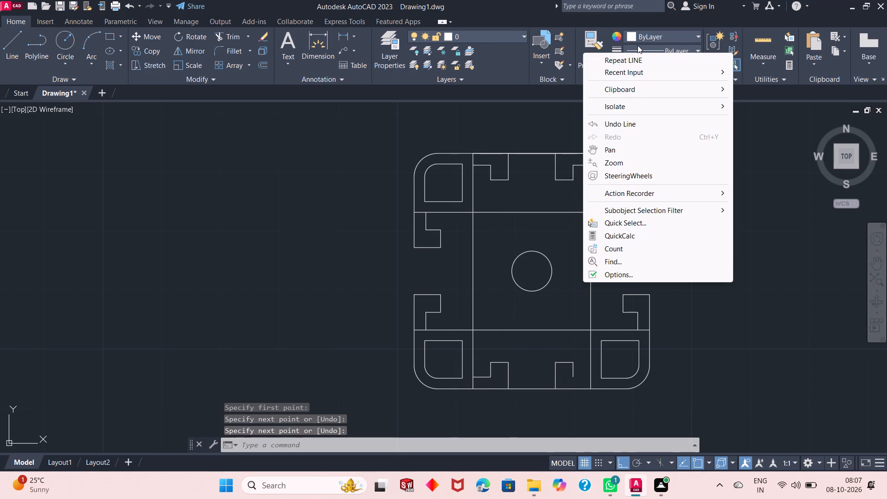
click(640, 57)
click(572, 377)
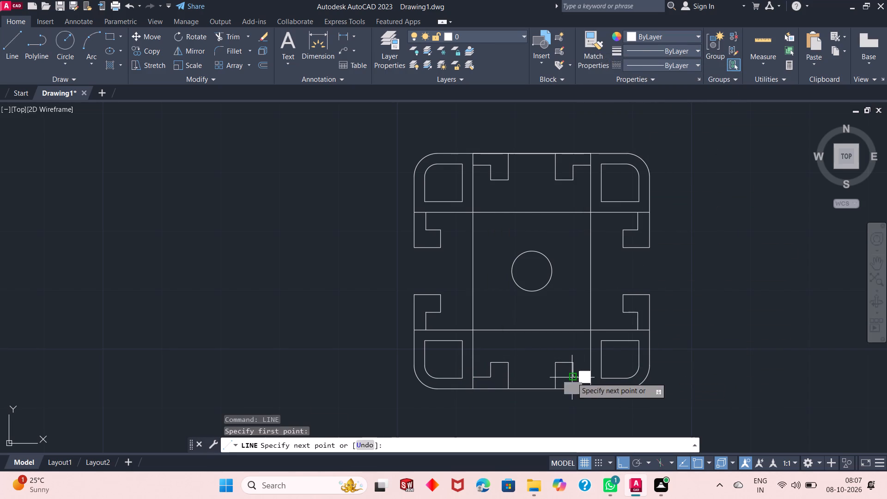
click(592, 377)
right_click(730, 317)
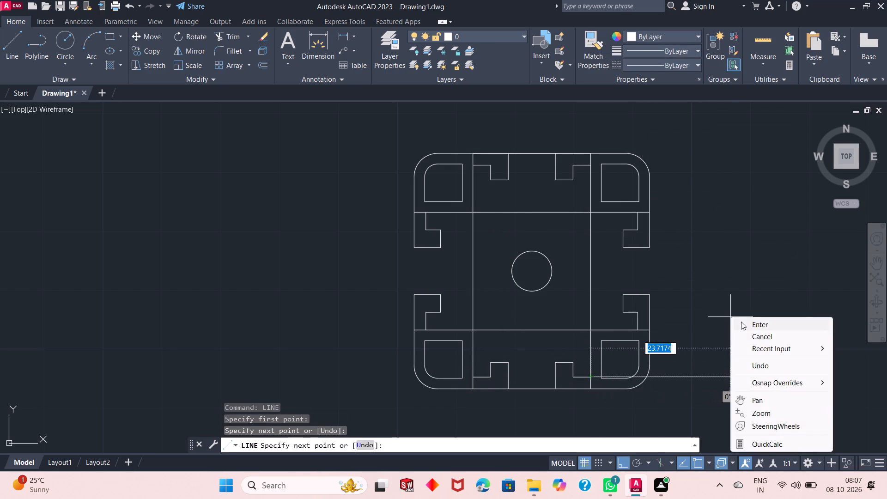
click(743, 325)
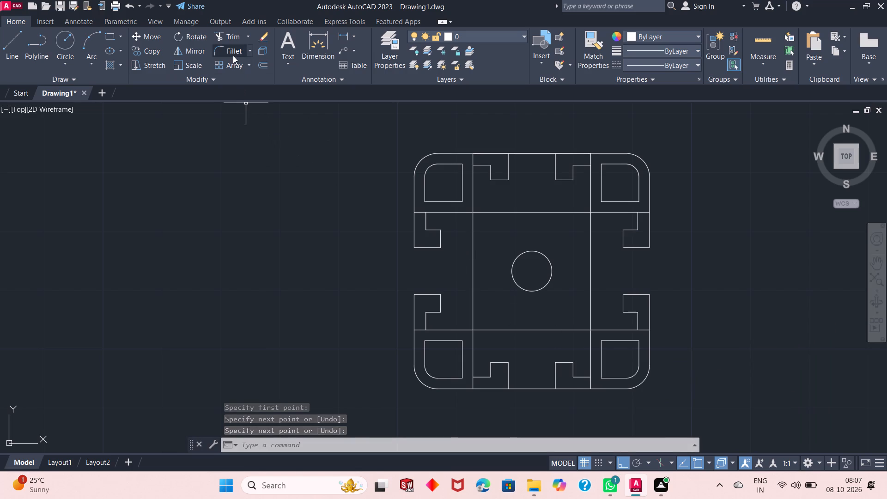
Trim both full-height vertical lines between the short horizontal lines of the top hooks and those of the bottom hooks.
click(231, 39)
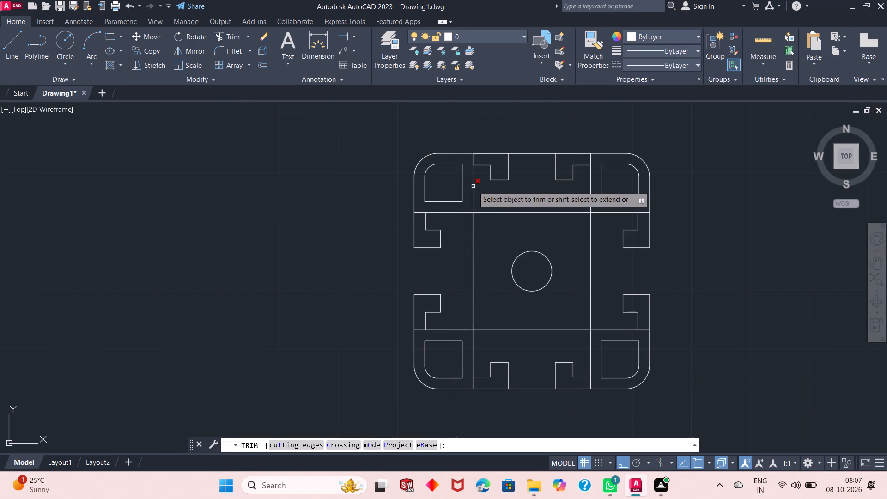
click(473, 186)
click(475, 230)
click(467, 243)
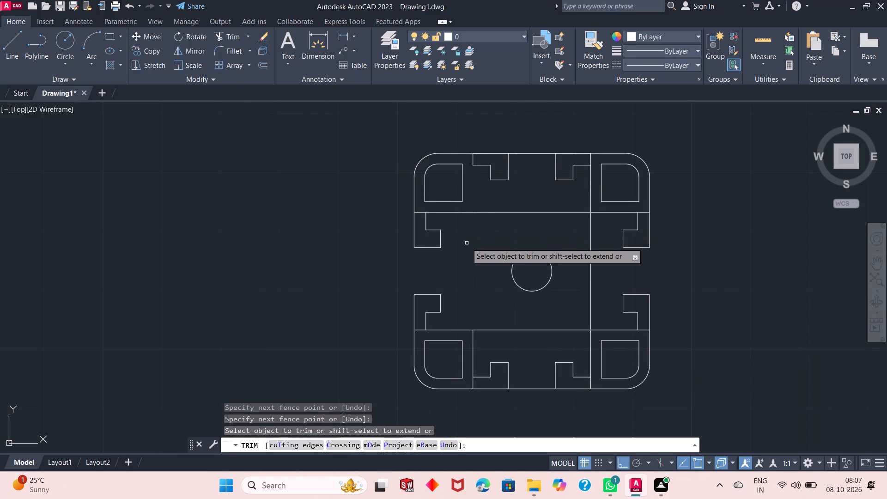
click(472, 349)
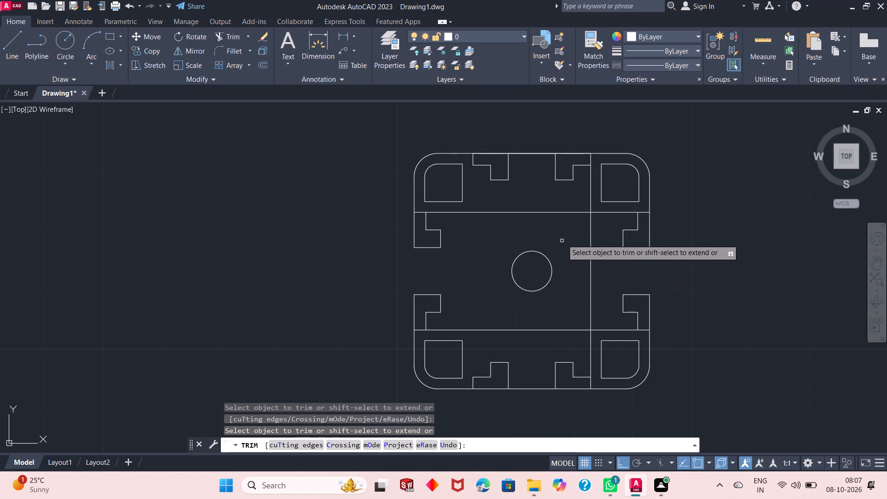
click(589, 256)
click(594, 244)
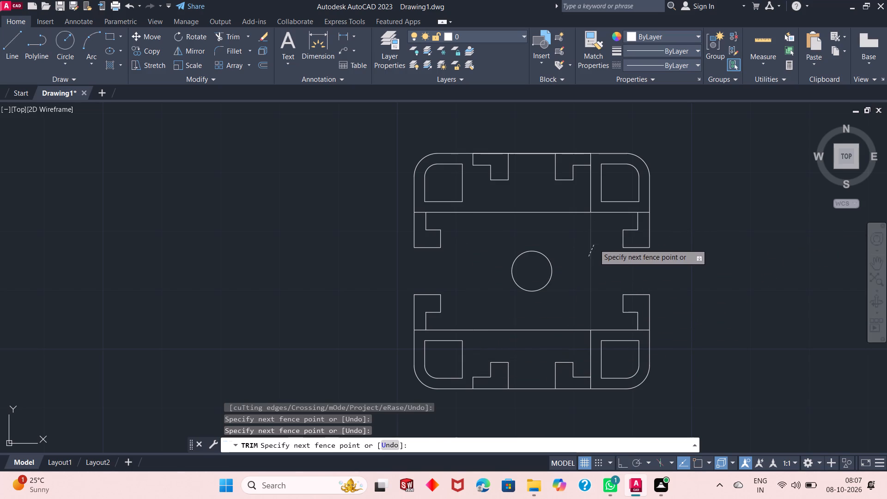
click(590, 185)
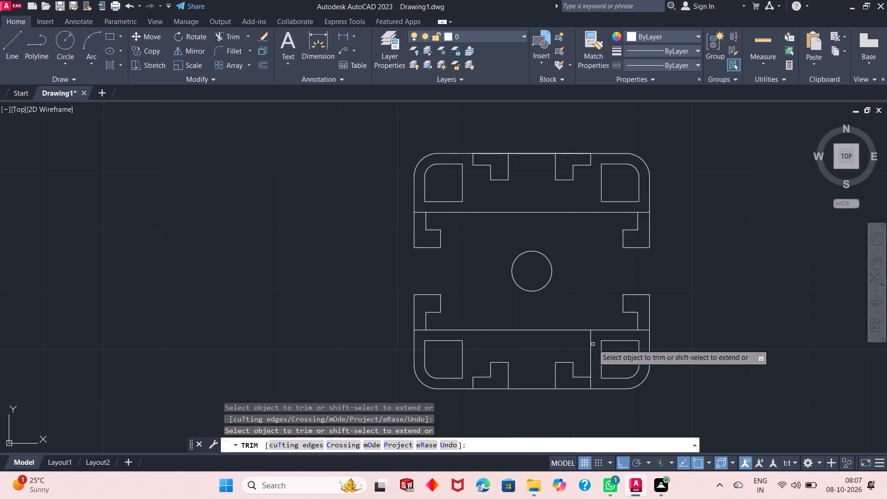
click(591, 342)
right_click(699, 208)
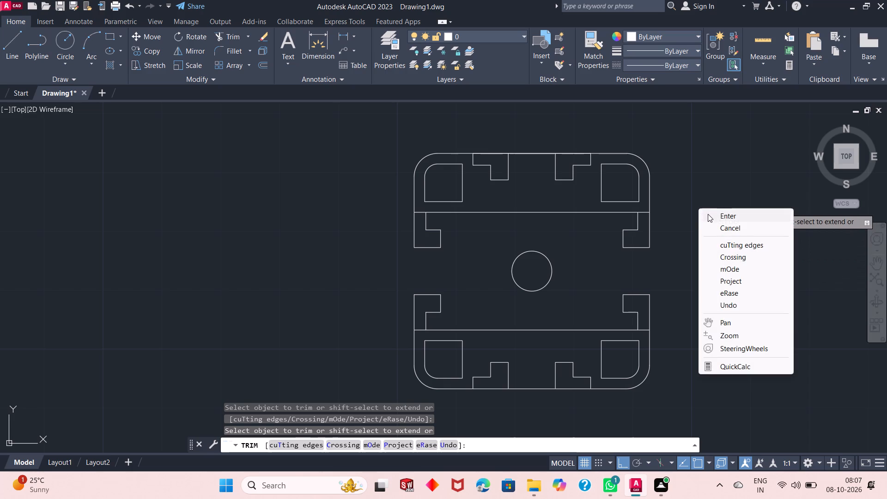
click(708, 214)
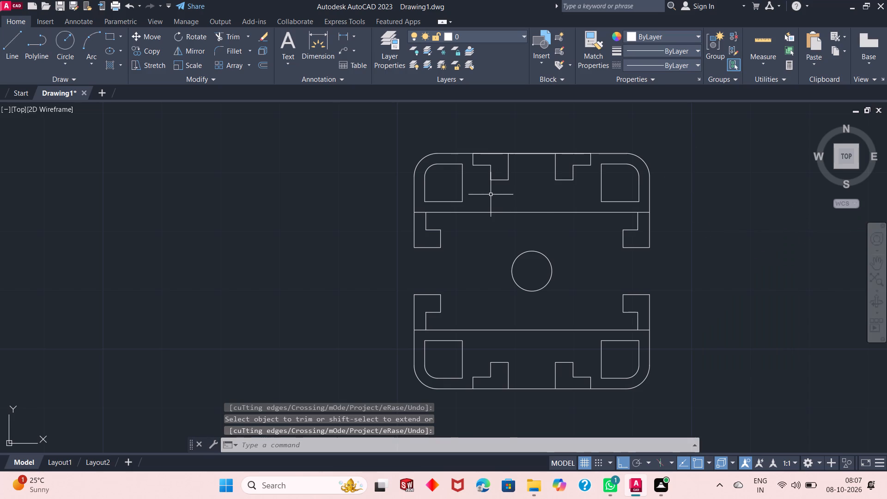
Fillet the lower-left side slot's short inner vertical line with the lower long horizontal line at radius 2.5.
scroll(452, 192, down, 1)
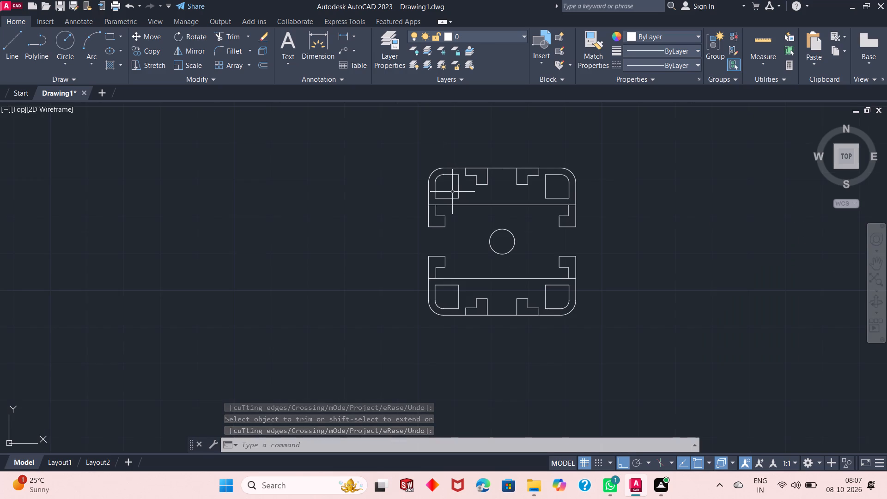
scroll(504, 218, up, 1)
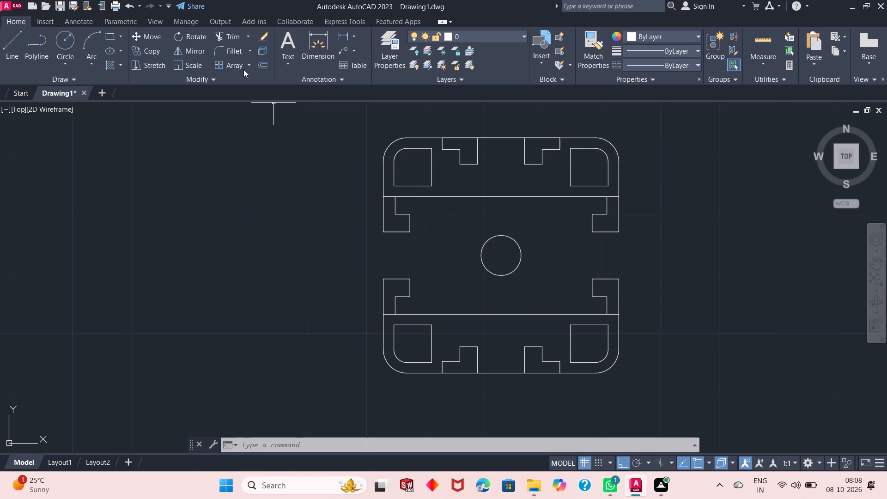
click(230, 52)
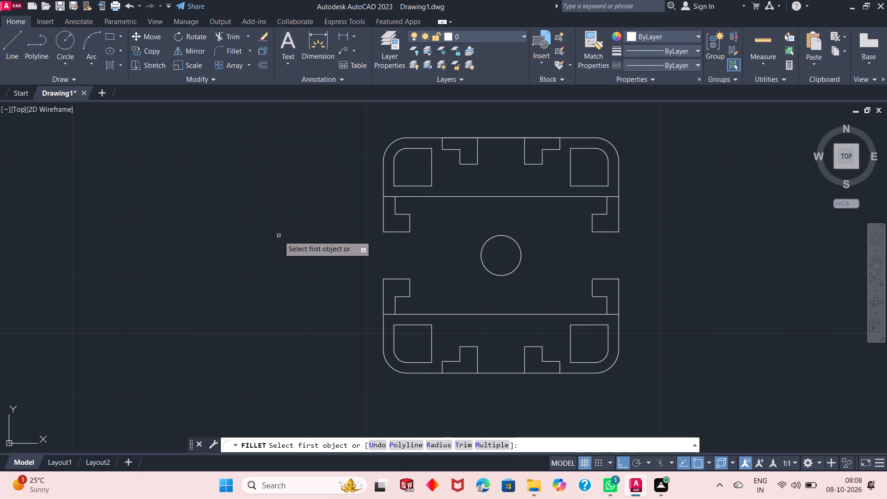
click(437, 444)
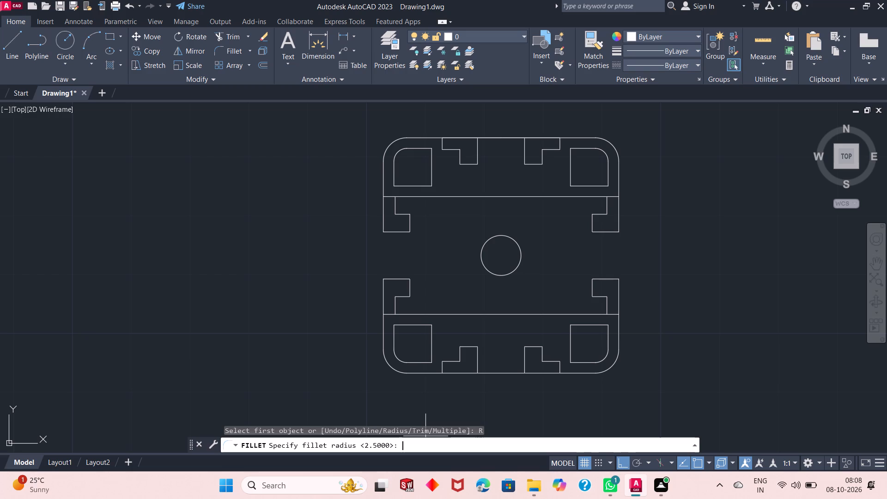
text(2.)
key(5)
key(Return)
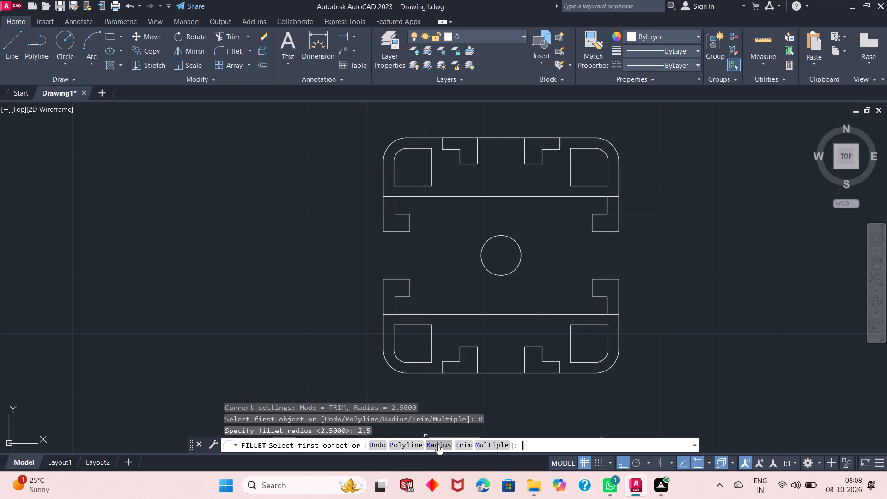
click(395, 304)
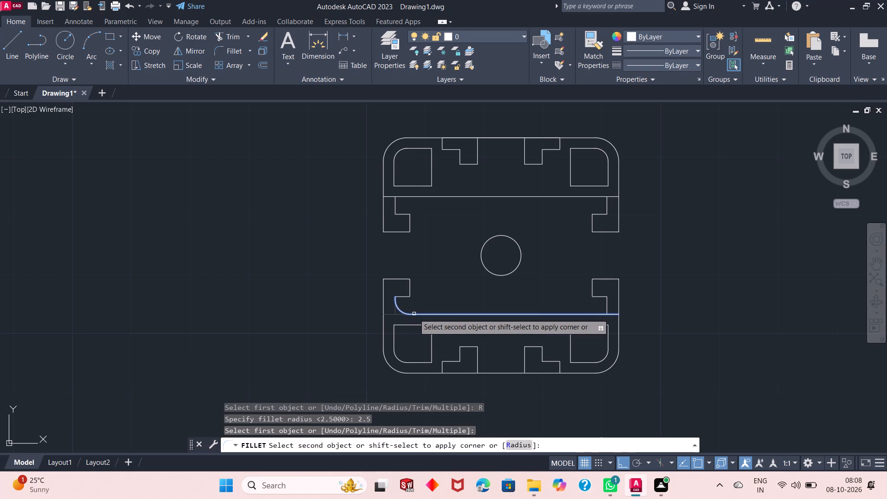
click(414, 314)
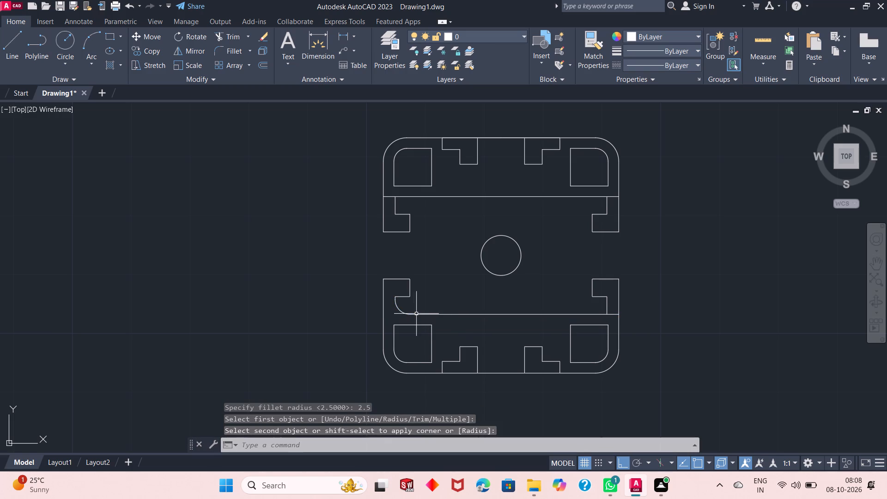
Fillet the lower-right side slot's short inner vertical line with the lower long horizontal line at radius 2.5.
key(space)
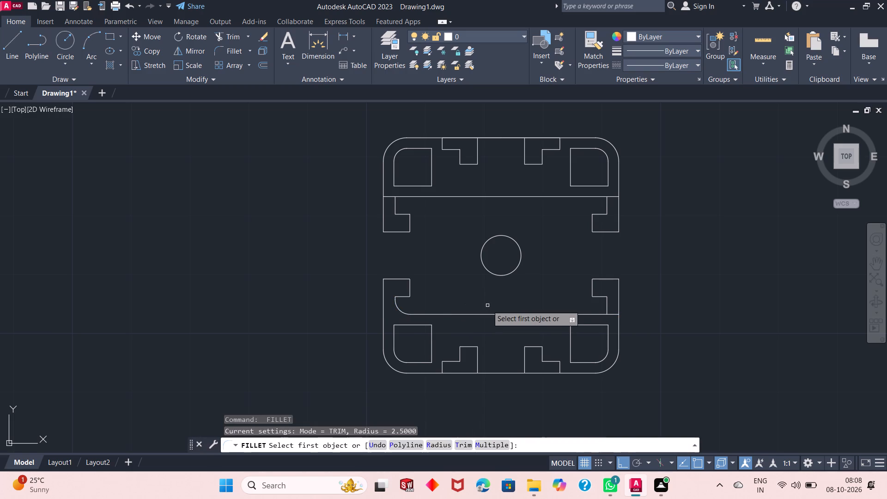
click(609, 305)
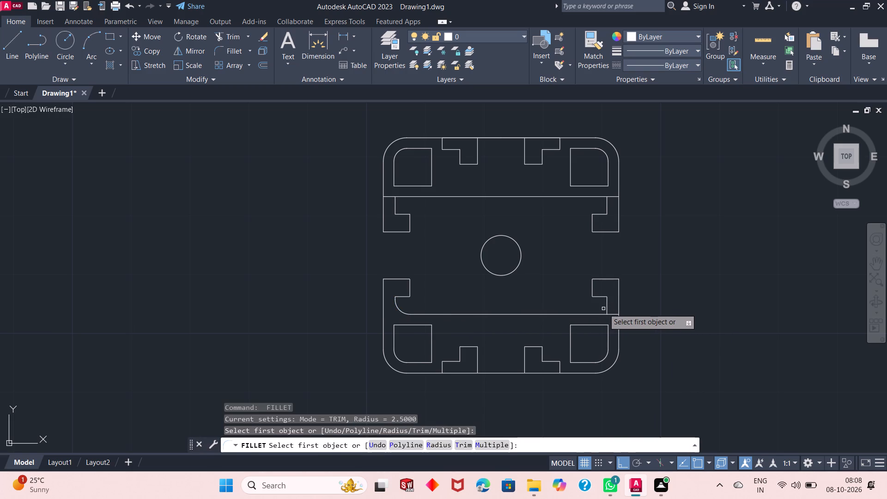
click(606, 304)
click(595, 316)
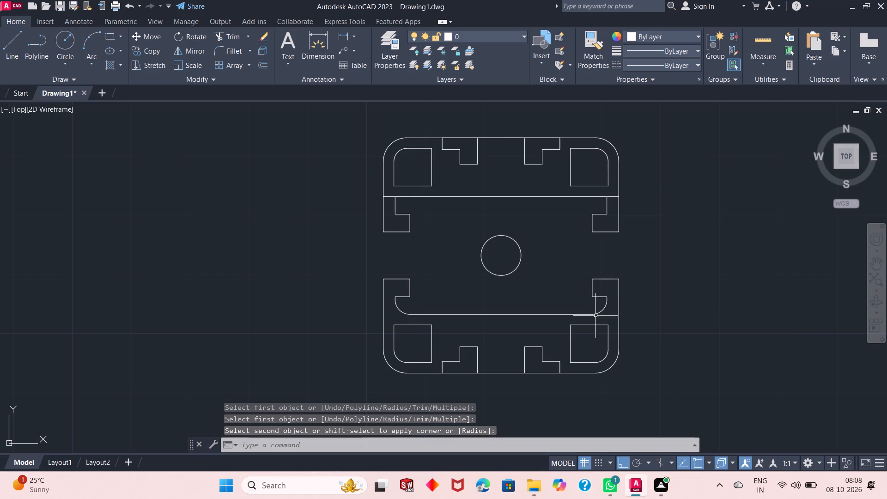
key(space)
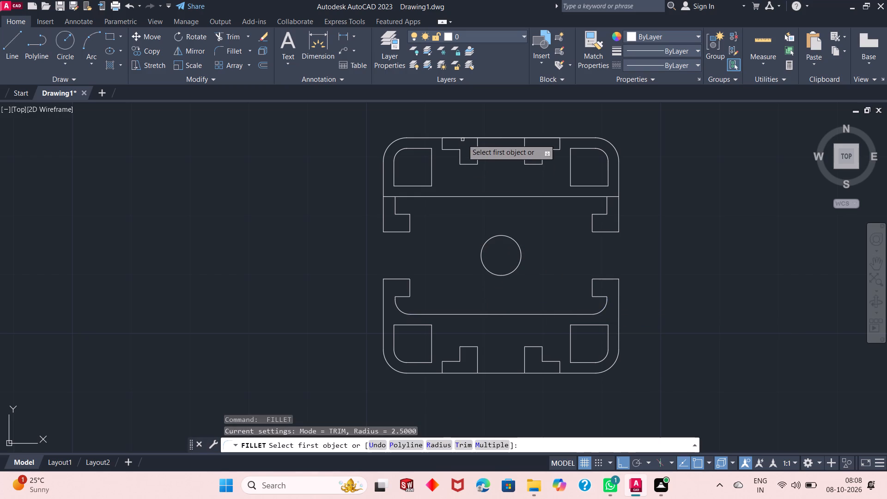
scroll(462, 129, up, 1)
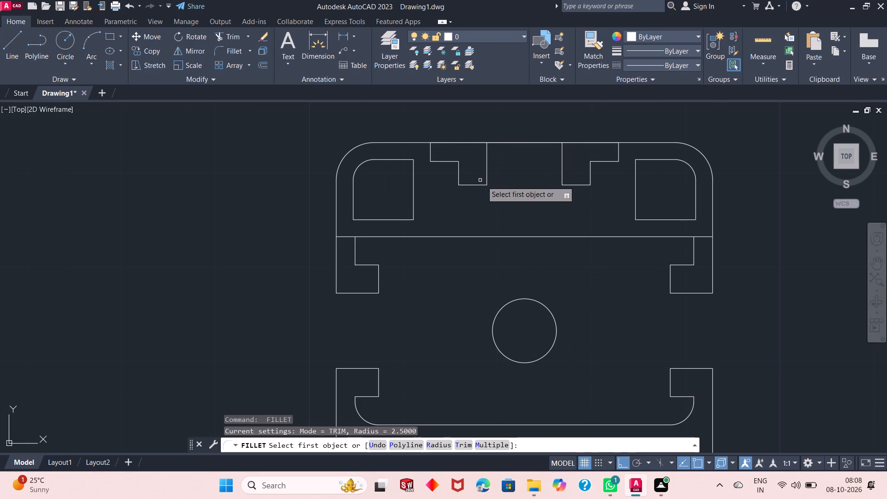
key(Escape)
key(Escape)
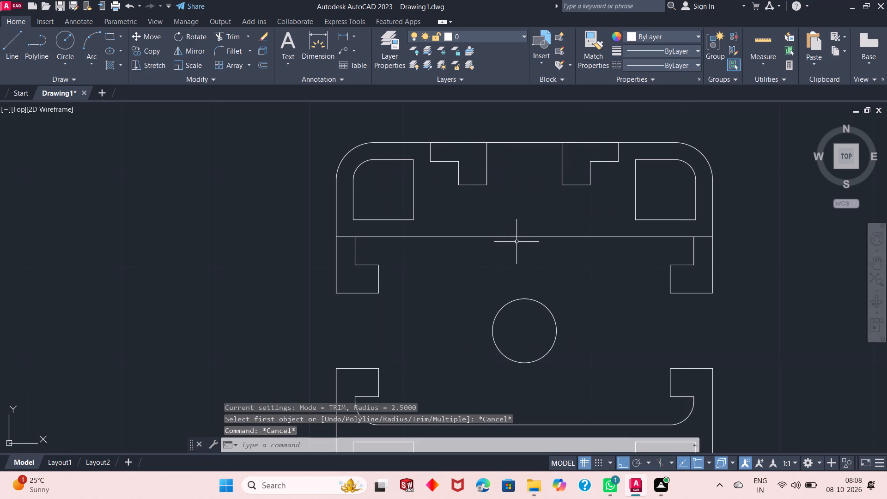
Undo both lower side-slot fillets and the trim of the two full-height vertical lines.
key(ctrl+z)
key(ctrl+z)
key(ctrl+z)
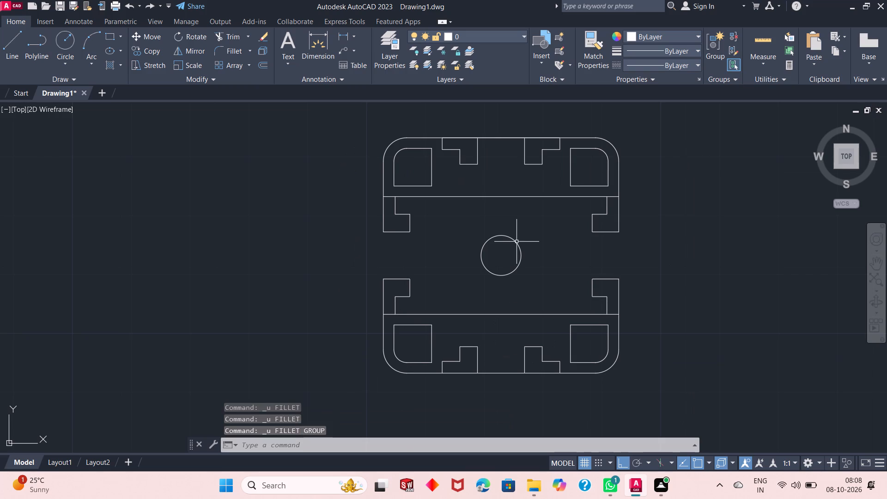
key(ctrl+z)
key(ctrl+z)
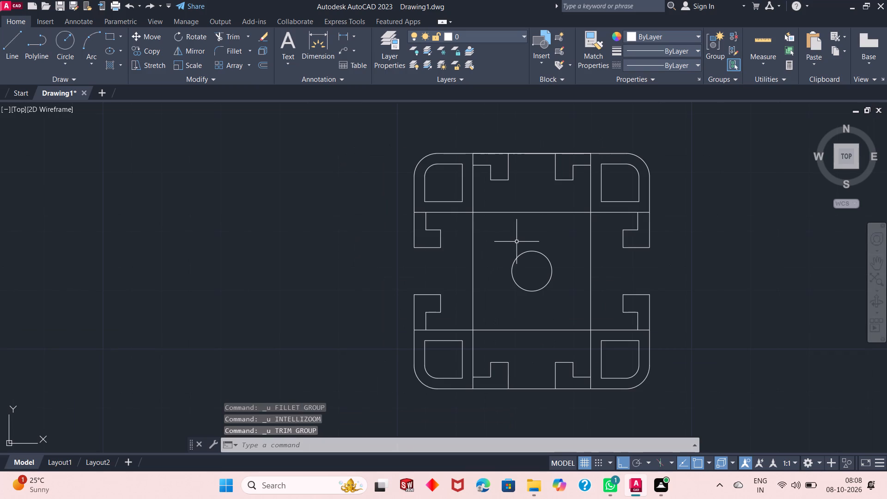
Fillet both side slots' lower inner corners, joining the short vertical lines to the lower long horizontal line at radius 2.5.
click(231, 53)
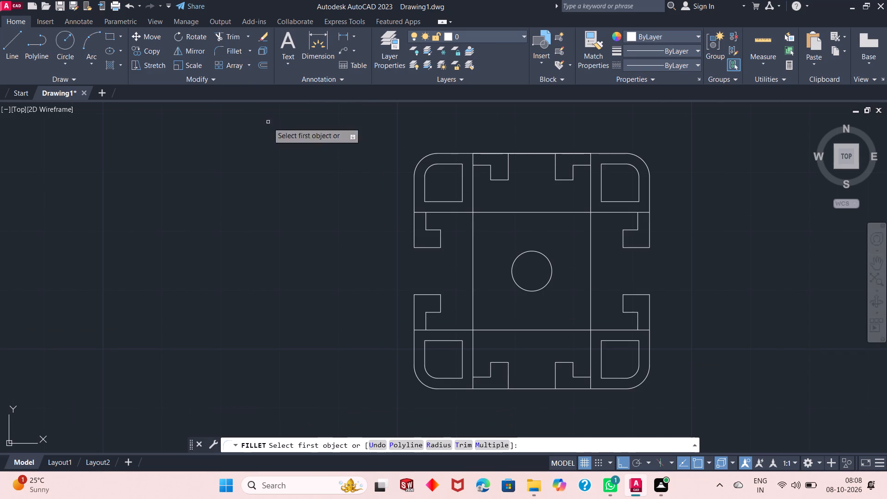
scroll(426, 329, up, 2)
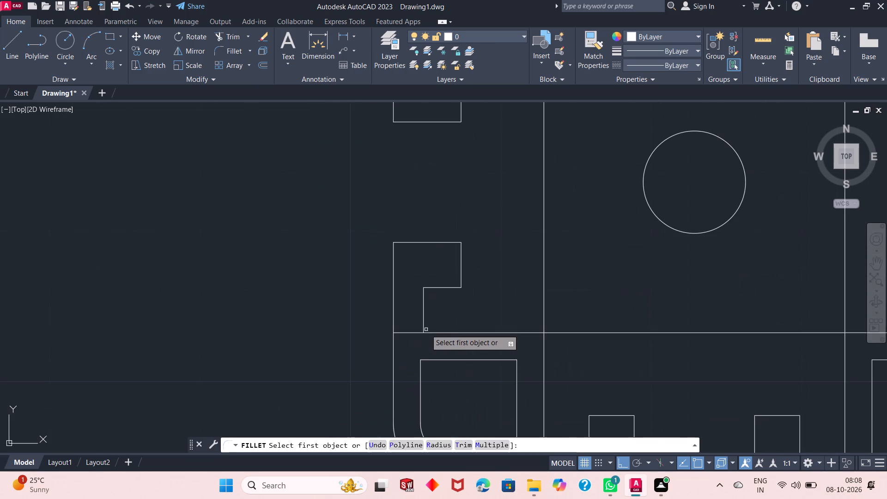
click(424, 316)
click(440, 332)
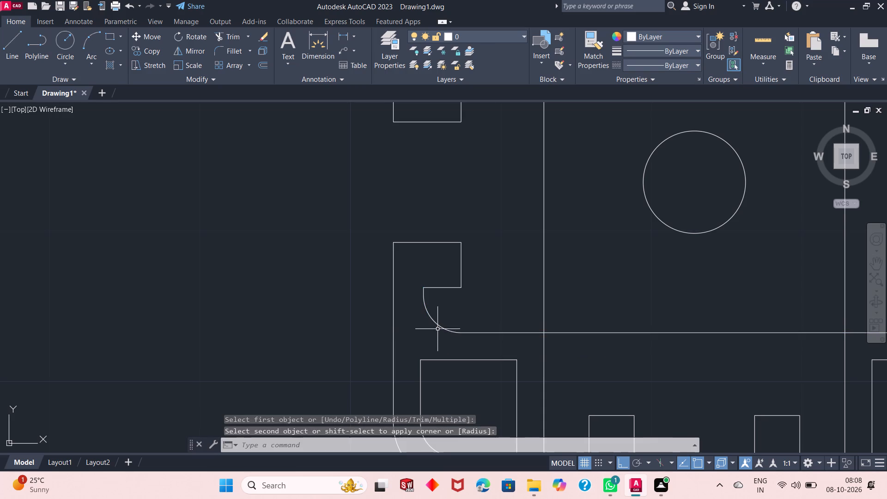
scroll(386, 292, down, 2)
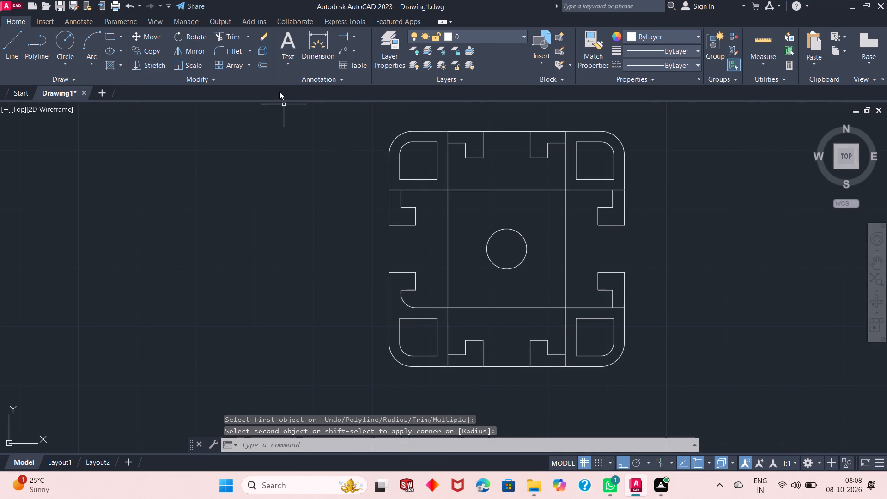
right_click(626, 254)
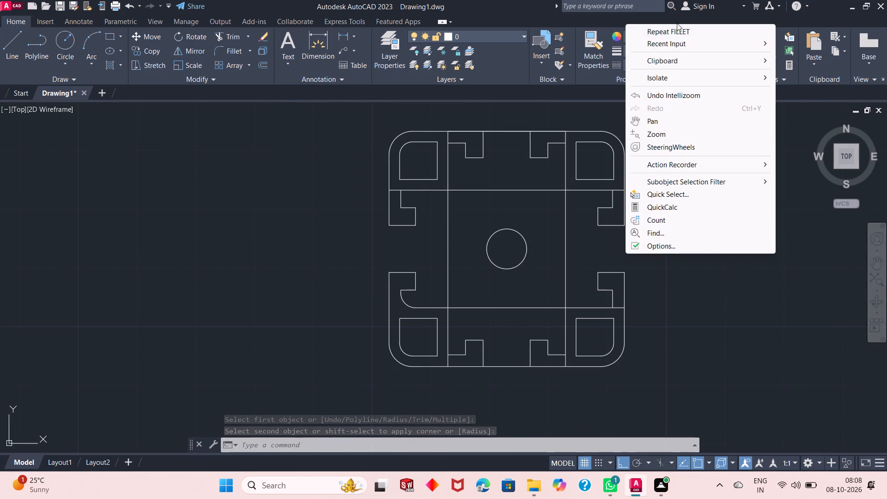
click(677, 32)
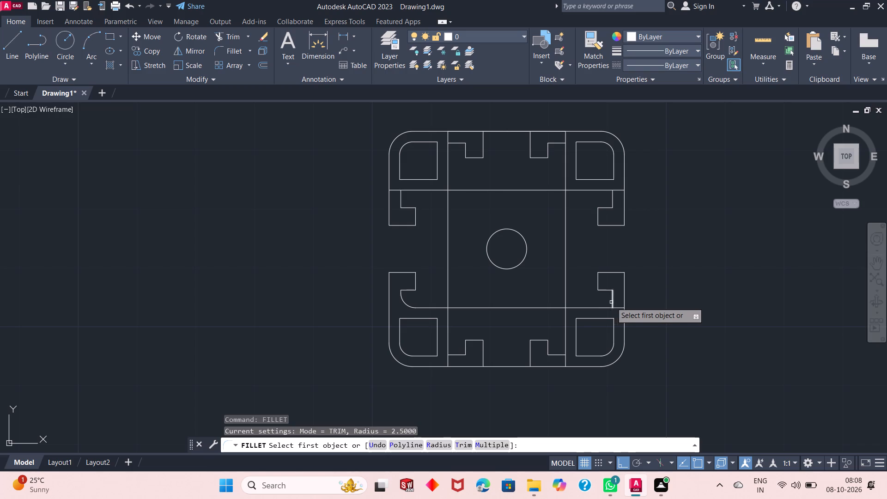
click(612, 300)
click(607, 309)
Fillet the top slot's two outer corners, joining the hooks' short horizontal lines to the full-height vertical lines at radius 2.5.
right_click(644, 297)
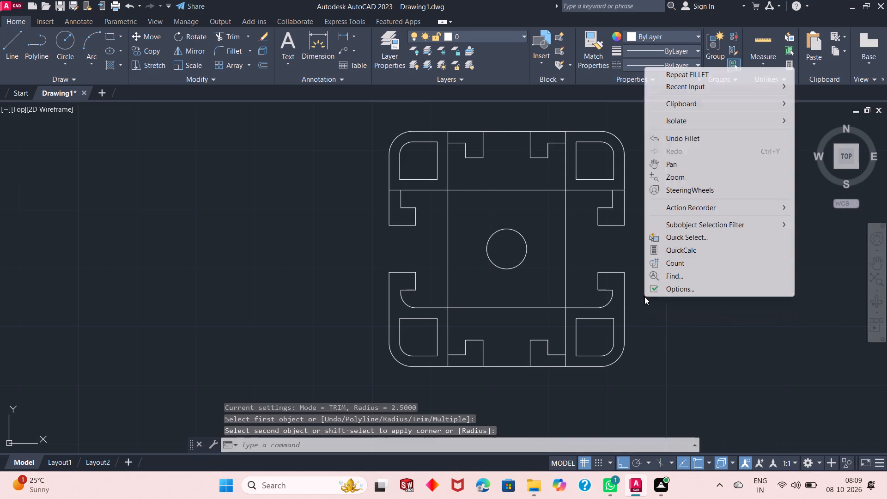
click(699, 75)
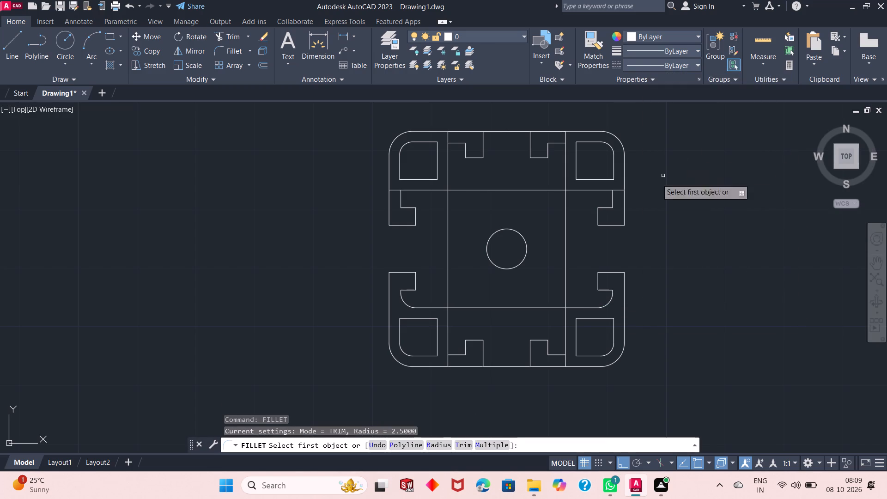
click(562, 141)
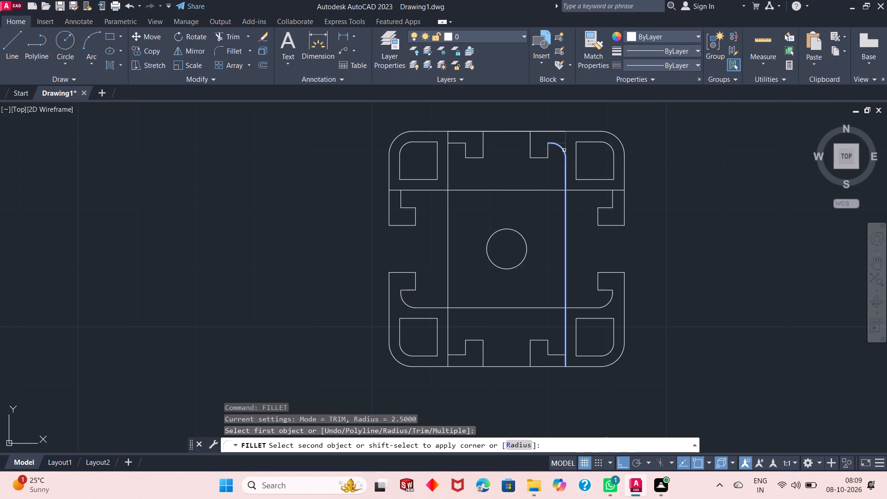
click(564, 150)
right_click(239, 310)
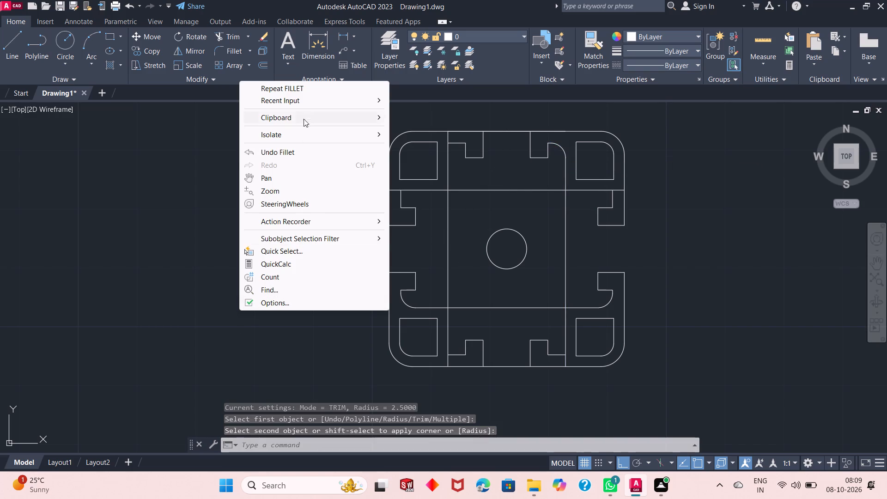
click(313, 90)
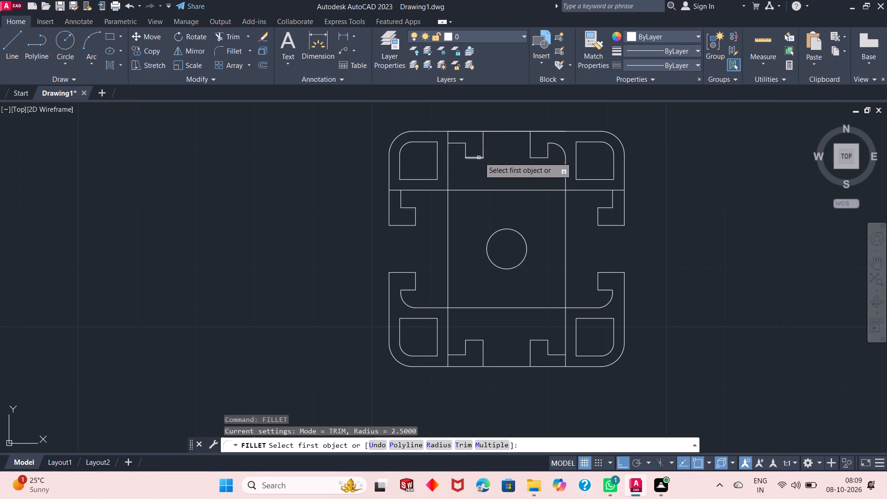
click(454, 144)
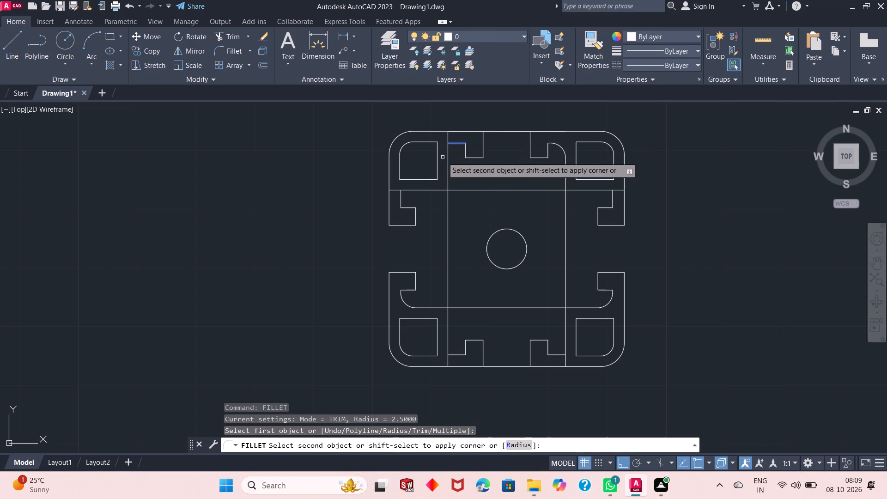
click(450, 155)
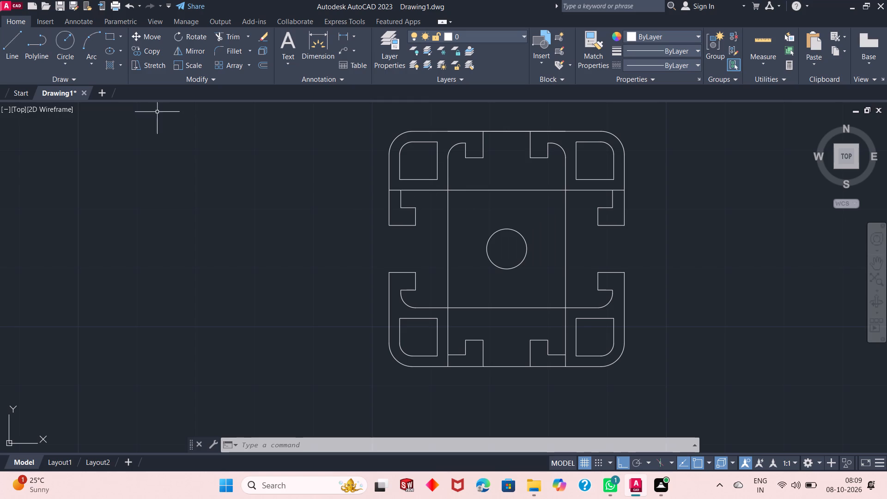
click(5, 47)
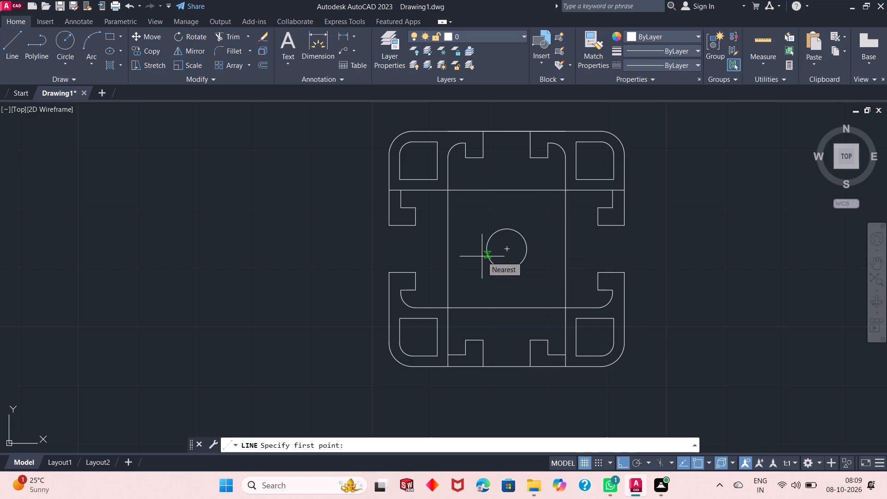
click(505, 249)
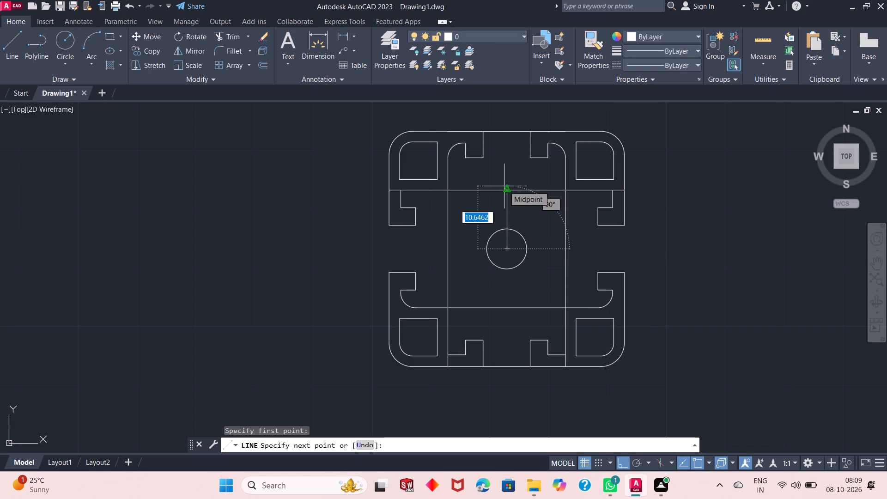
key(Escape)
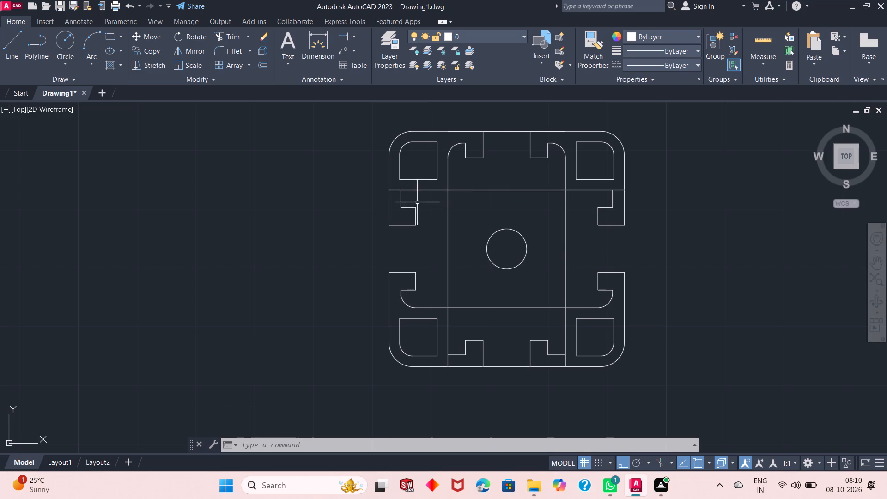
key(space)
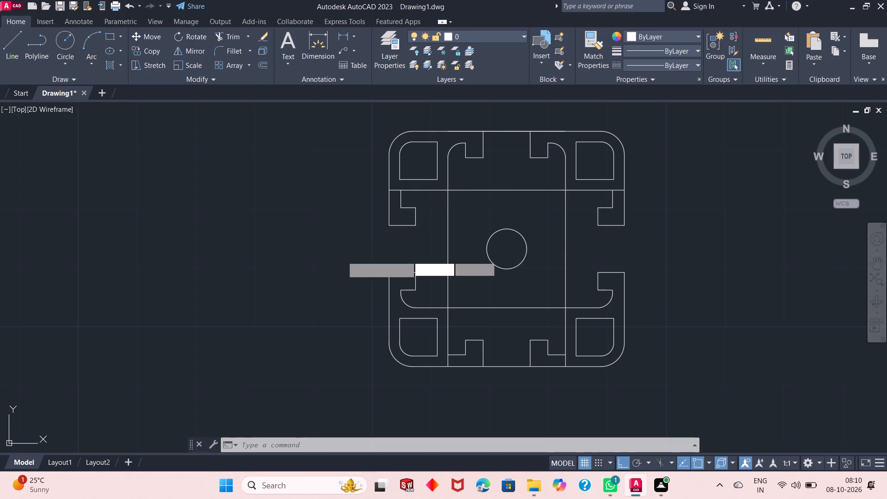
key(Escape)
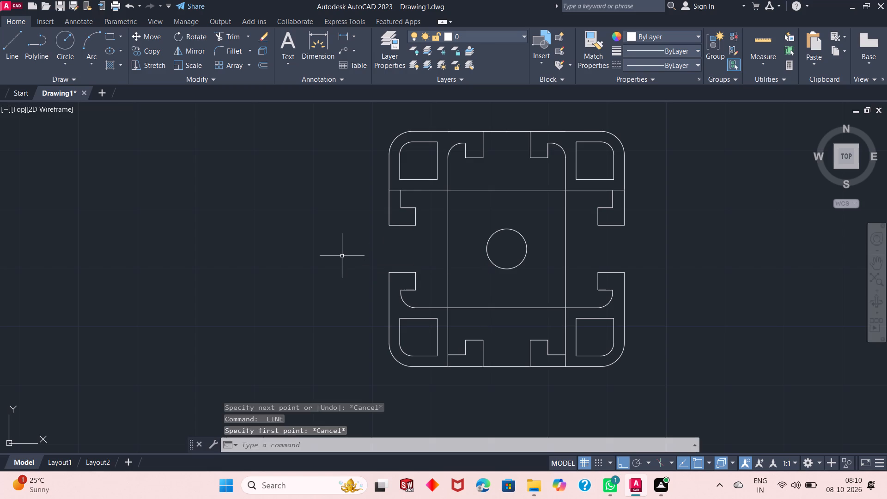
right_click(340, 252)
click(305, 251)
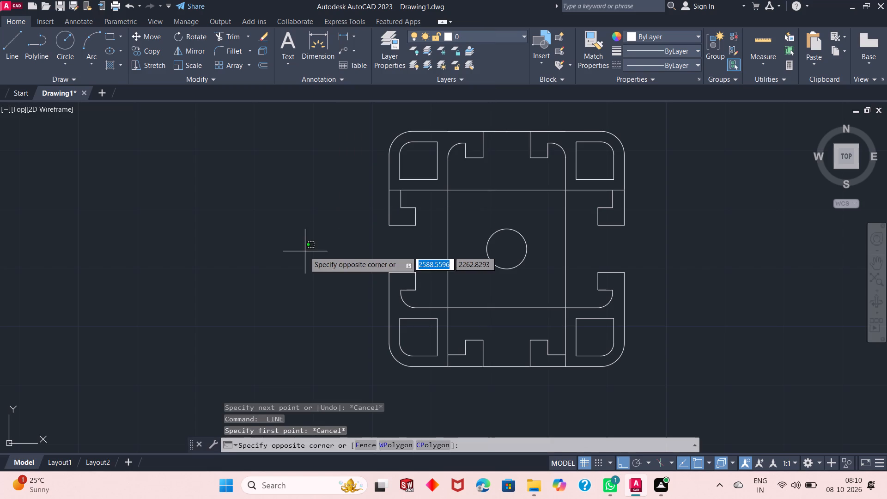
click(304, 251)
Fillet both side slots' upper inner corners, joining the short vertical lines to the upper long horizontal line at radius 2.5.
click(229, 53)
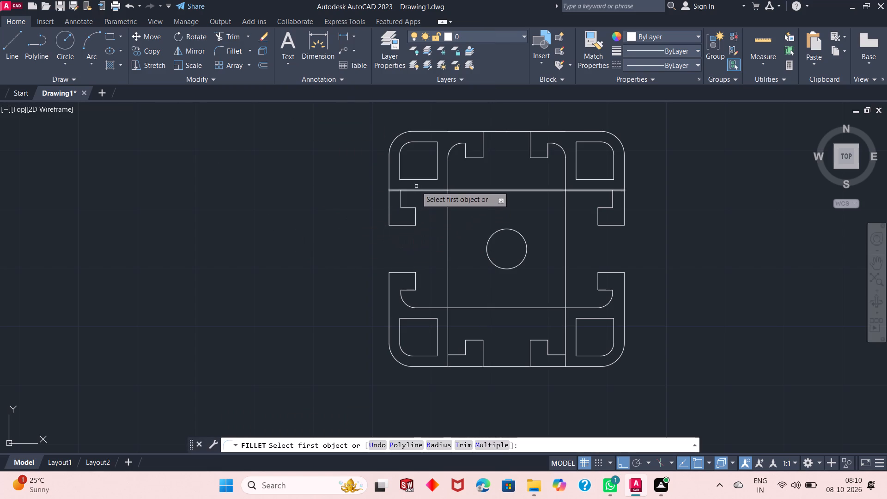
scroll(416, 186, up, 1)
click(391, 206)
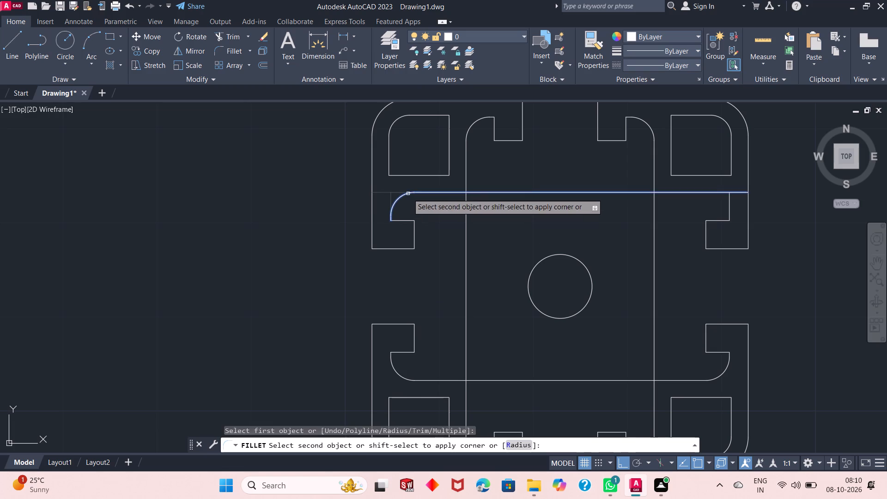
click(409, 194)
right_click(528, 227)
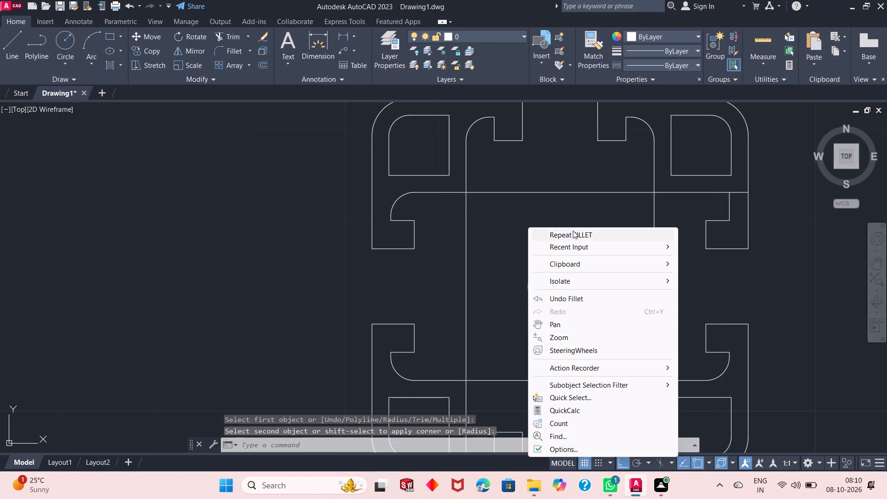
click(575, 232)
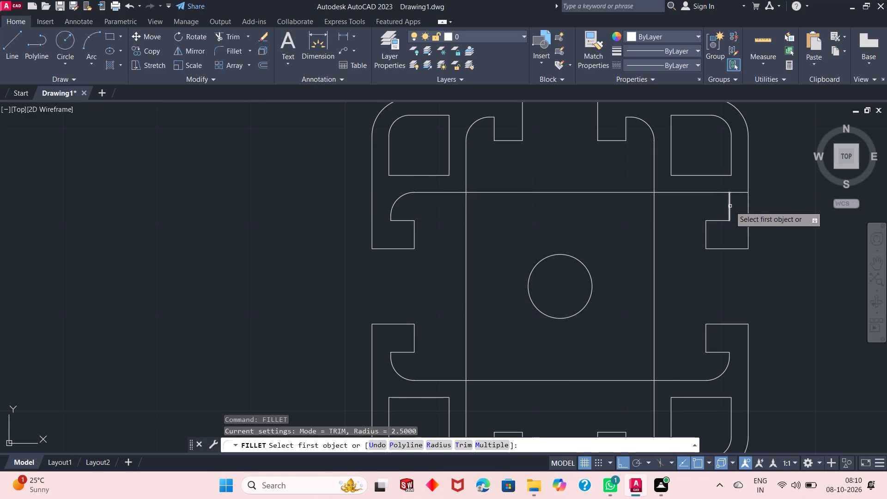
click(730, 206)
click(715, 195)
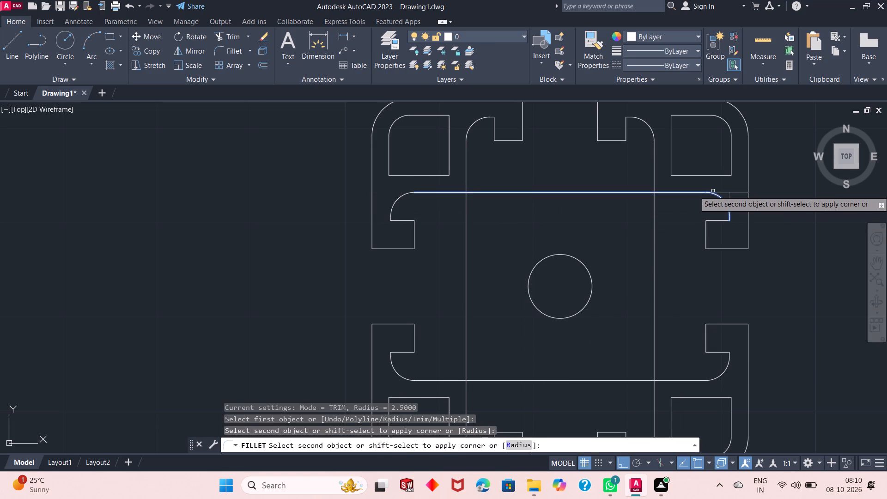
click(713, 191)
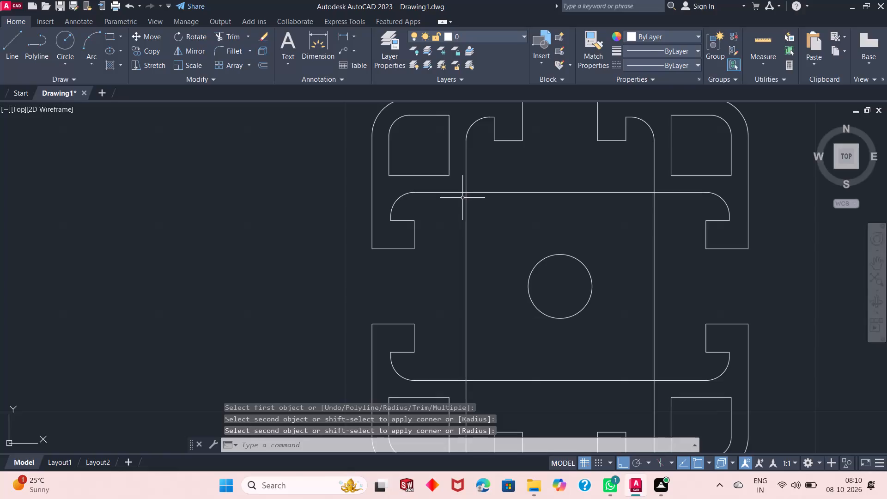
scroll(454, 228, down, 1)
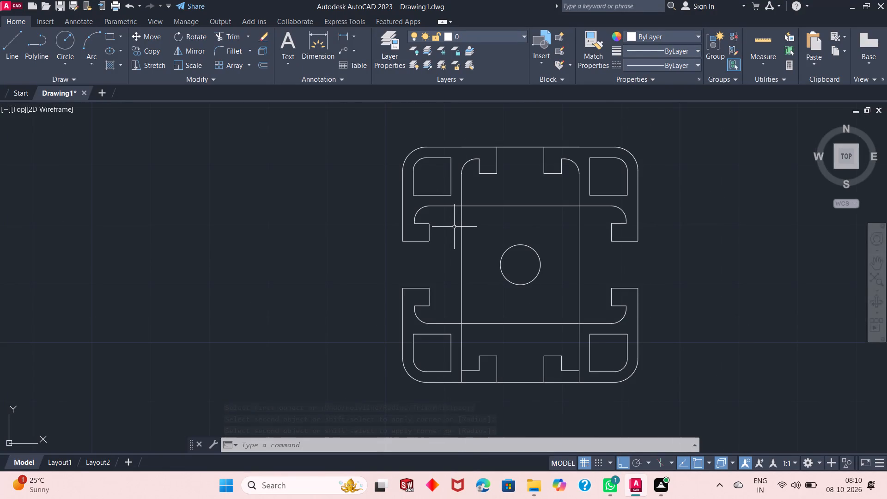
scroll(527, 389, up, 2)
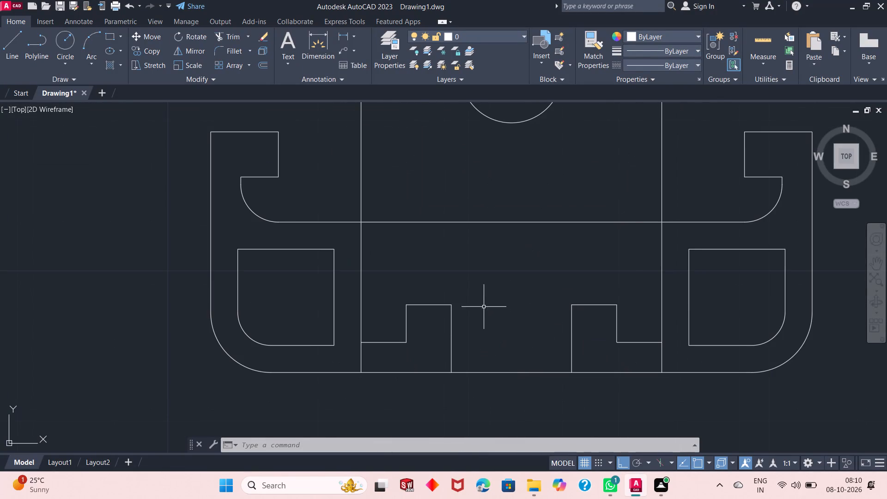
Fillet the bottom slot's two outer corners, joining the hooks' short horizontal lines to the full-height vertical lines at radius 2.5.
right_click(482, 300)
click(529, 81)
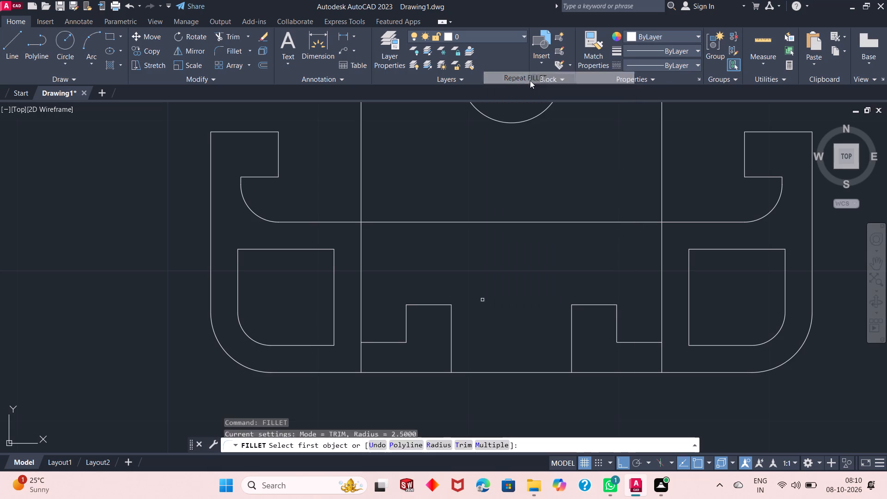
click(374, 343)
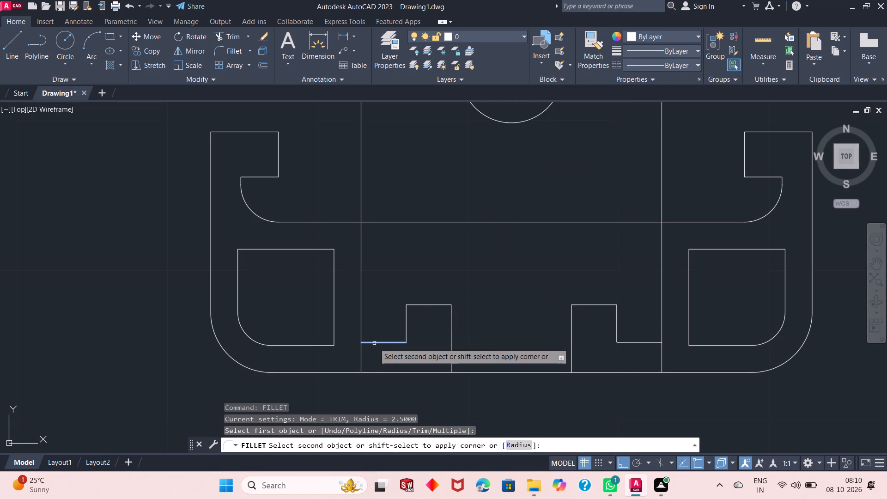
click(362, 296)
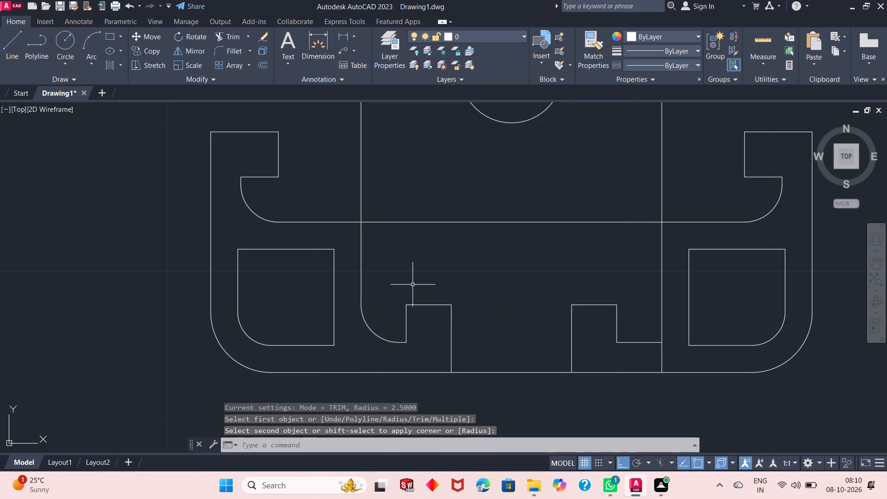
right_click(413, 285)
click(473, 61)
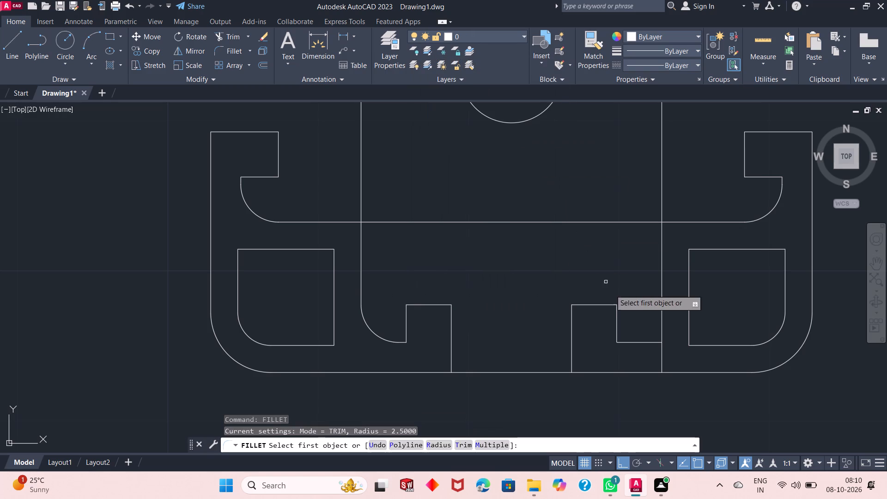
click(646, 342)
click(662, 324)
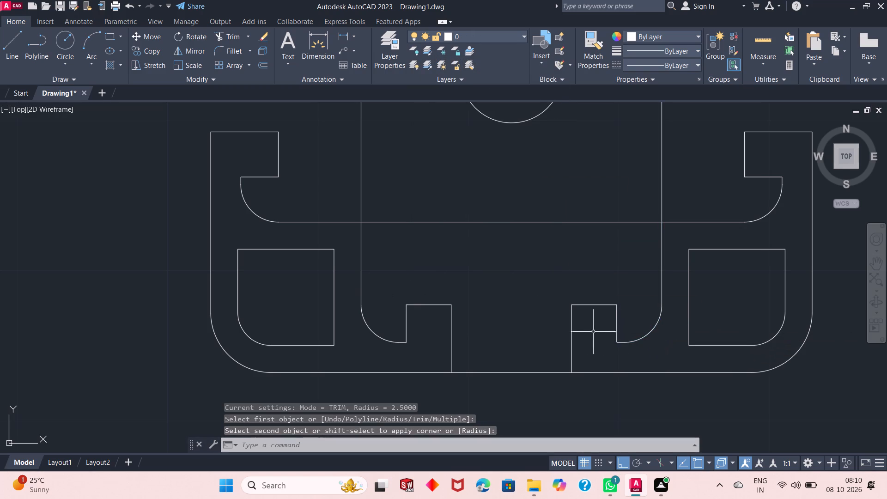
Trim the outer square's top and bottom edges across the slot openings between the facing hooks.
scroll(547, 326, down, 3)
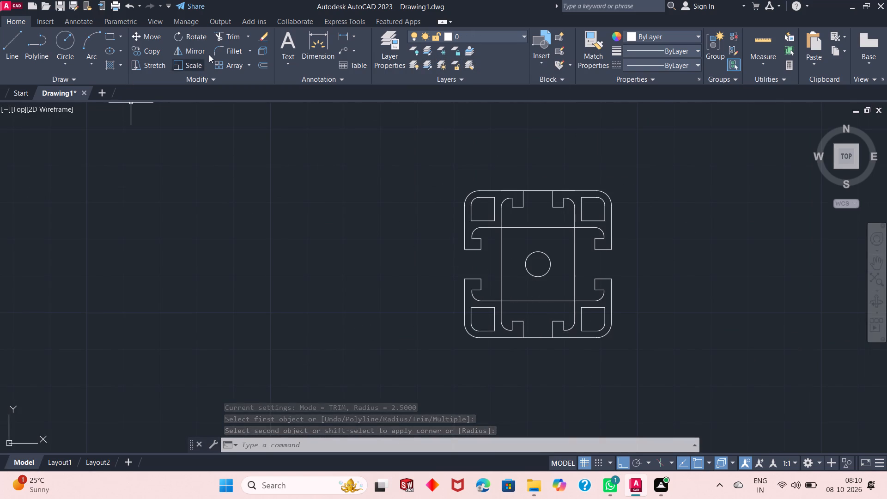
click(231, 32)
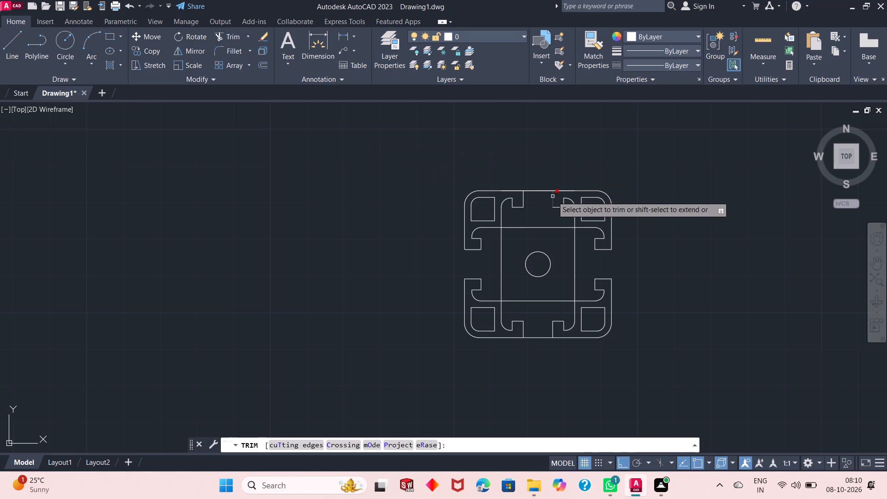
click(541, 203)
click(540, 146)
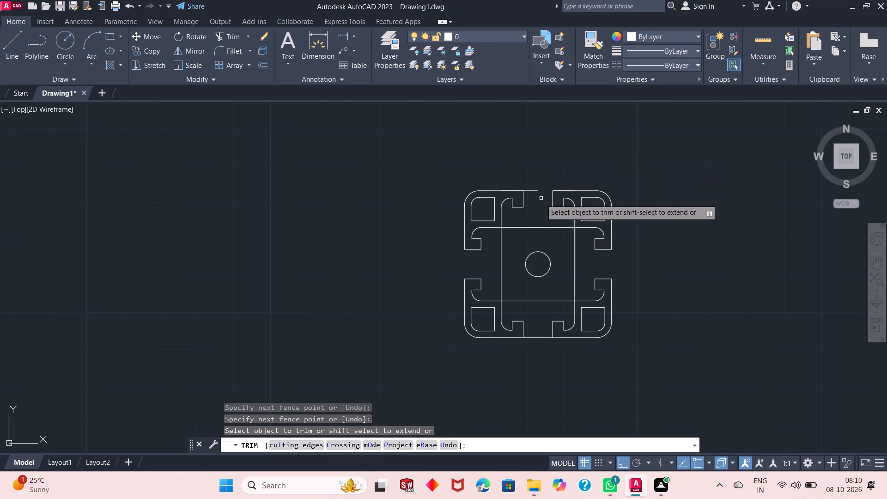
click(532, 204)
click(532, 157)
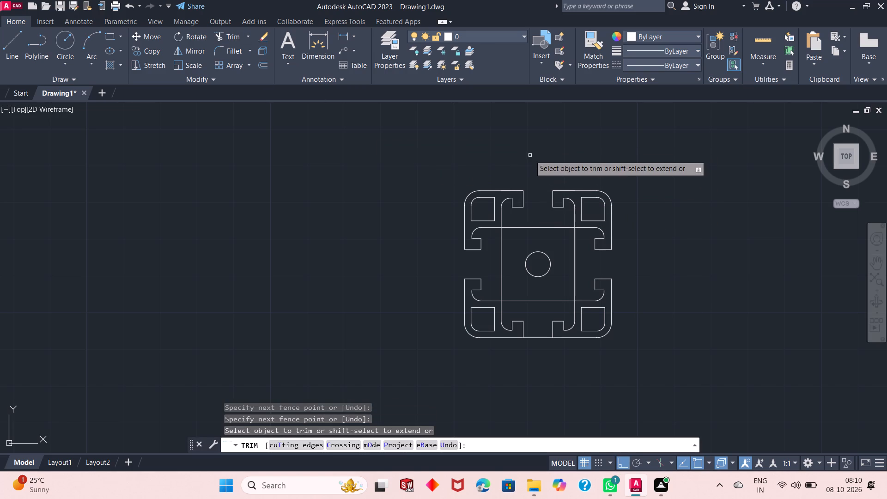
click(534, 330)
click(536, 352)
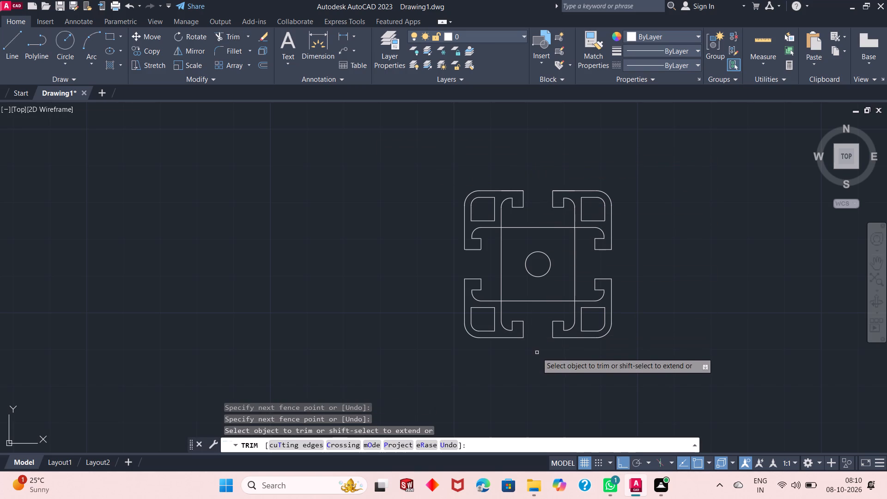
scroll(565, 262, down, 1)
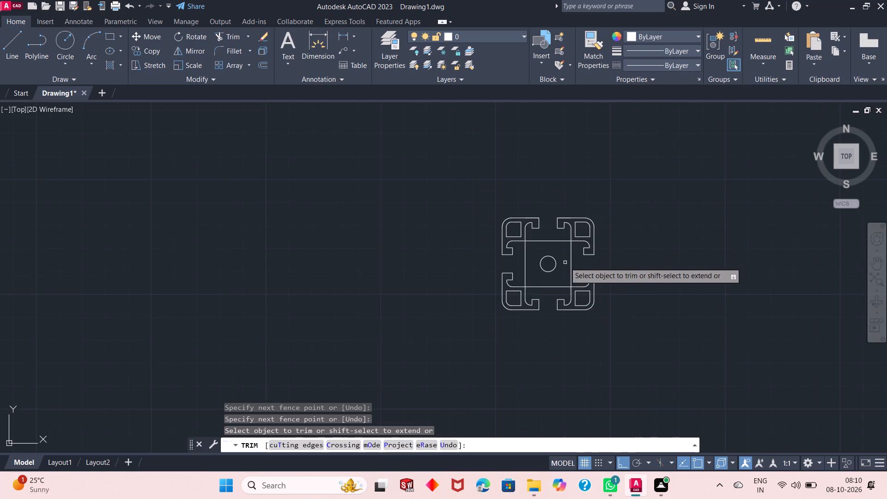
scroll(565, 262, up, 2)
right_click(675, 202)
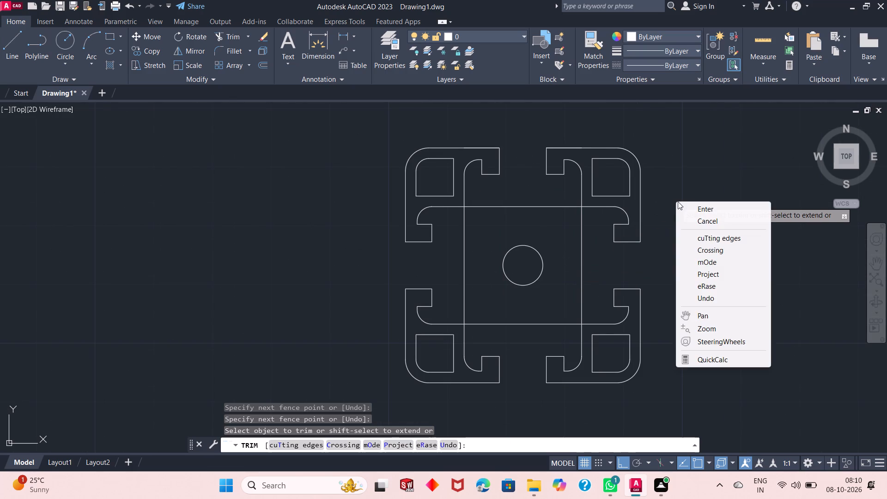
click(686, 212)
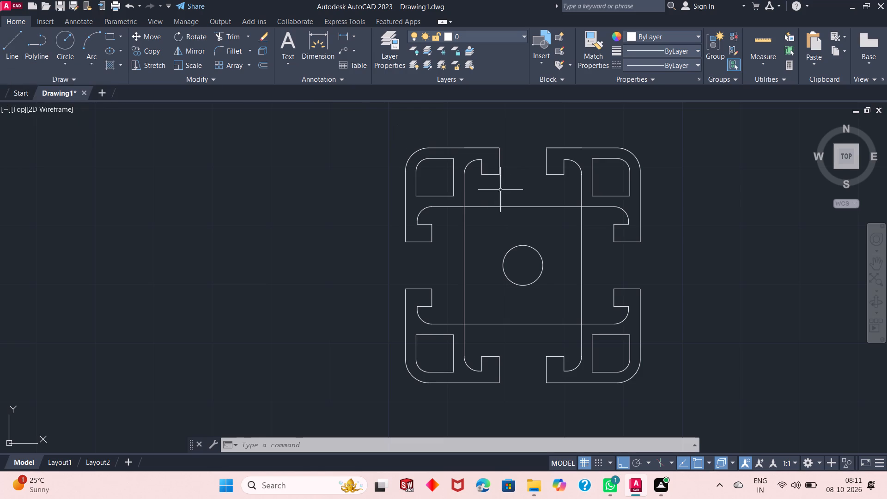
Trim the four crossing line segments that form the inner square around the central circle.
click(219, 37)
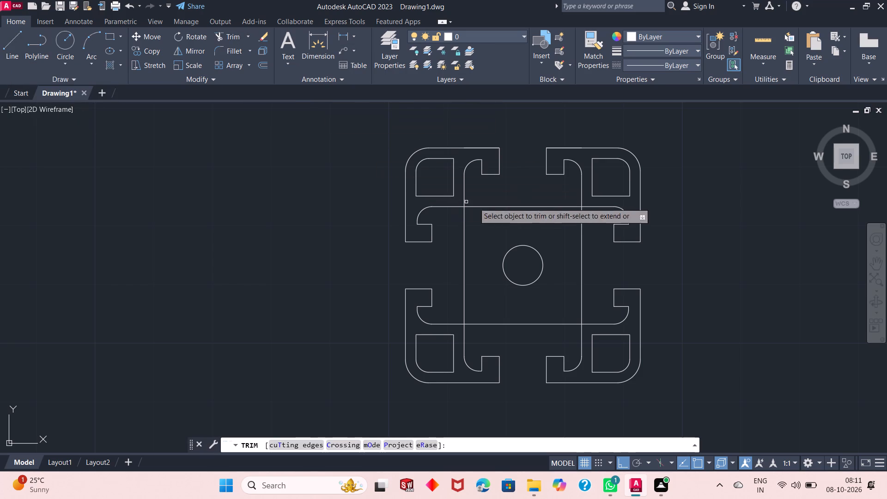
click(514, 208)
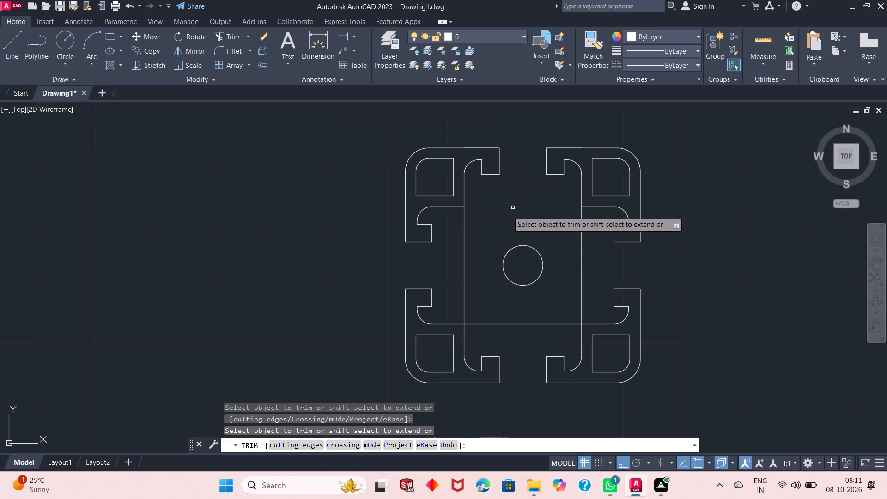
click(464, 256)
click(516, 324)
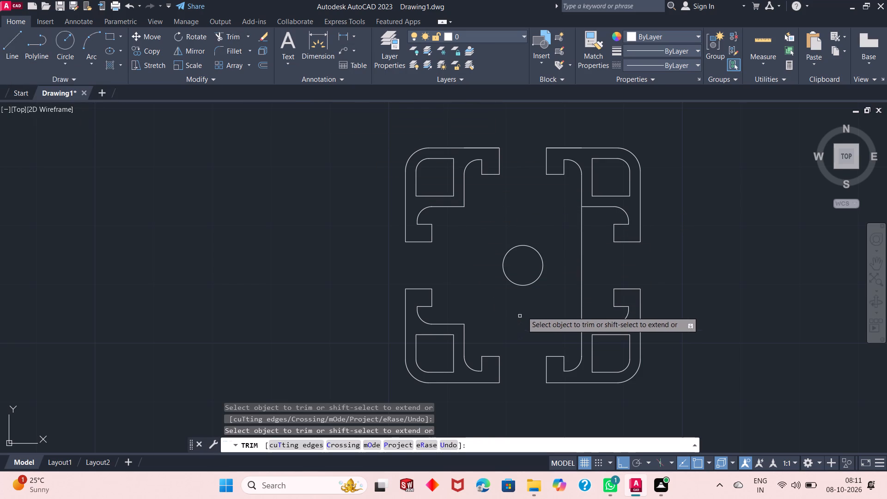
click(582, 270)
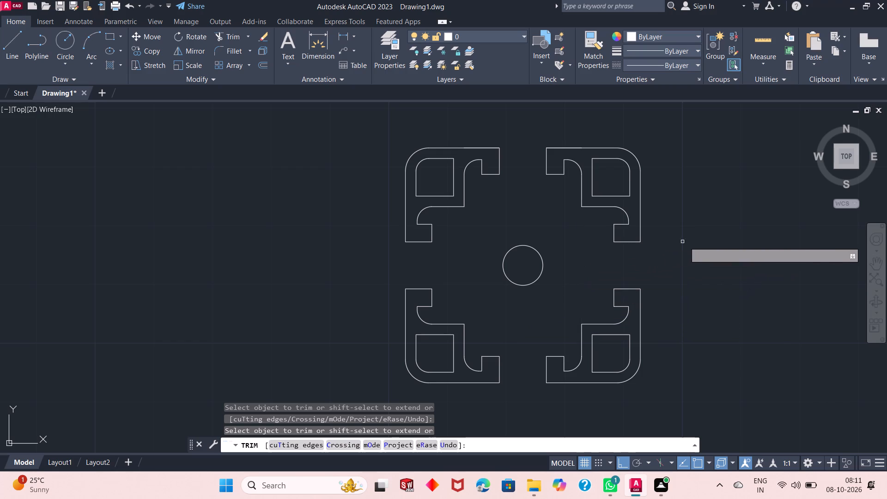
right_click(688, 240)
click(712, 244)
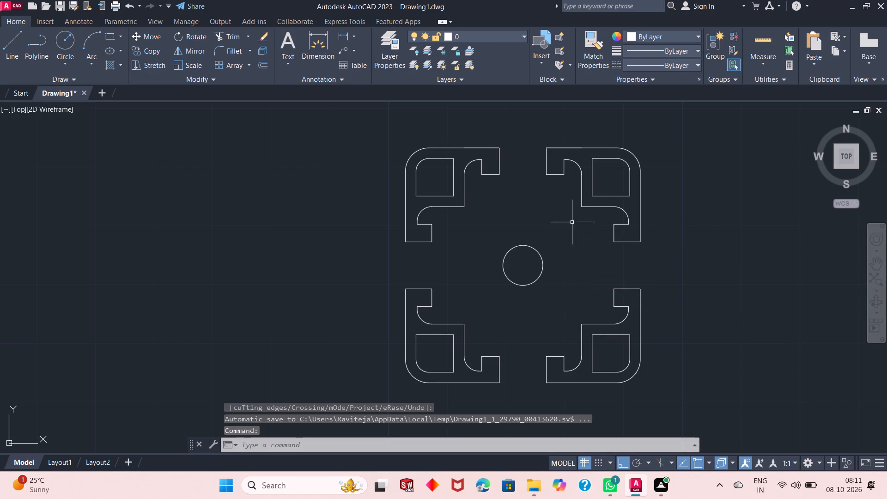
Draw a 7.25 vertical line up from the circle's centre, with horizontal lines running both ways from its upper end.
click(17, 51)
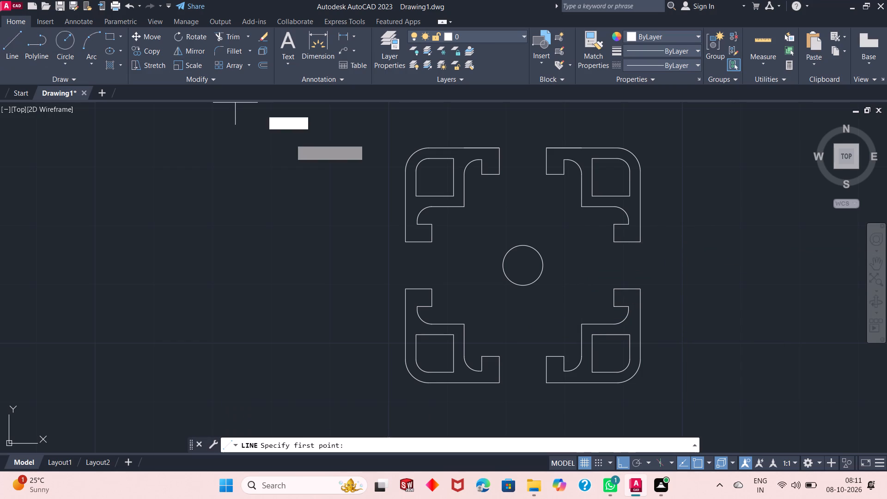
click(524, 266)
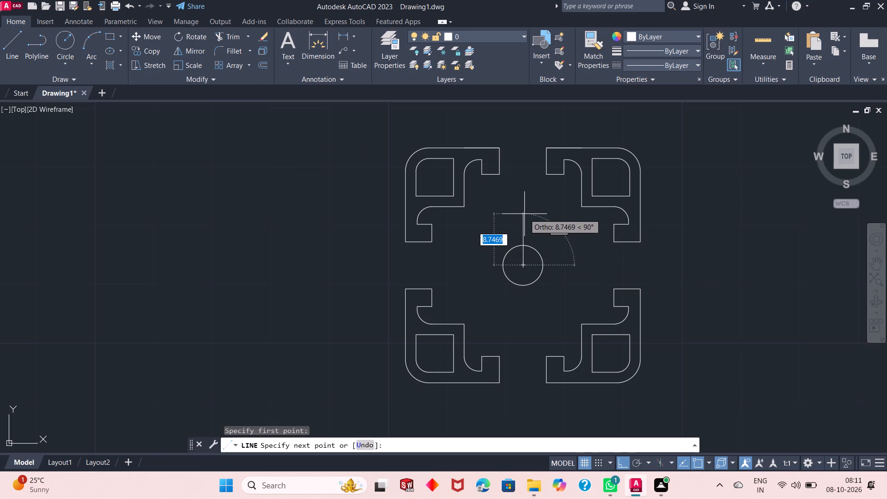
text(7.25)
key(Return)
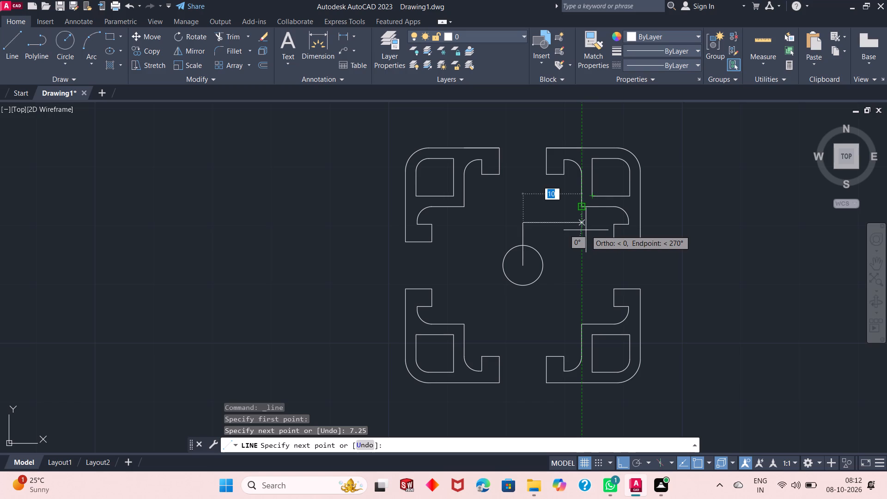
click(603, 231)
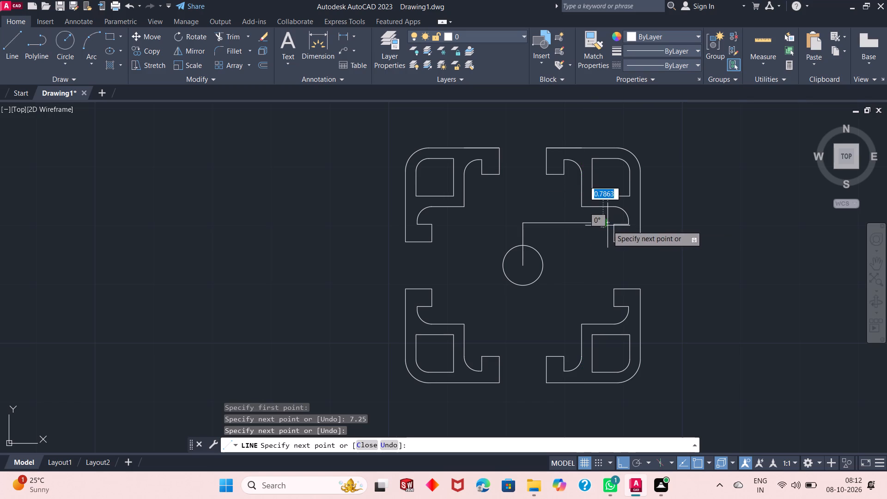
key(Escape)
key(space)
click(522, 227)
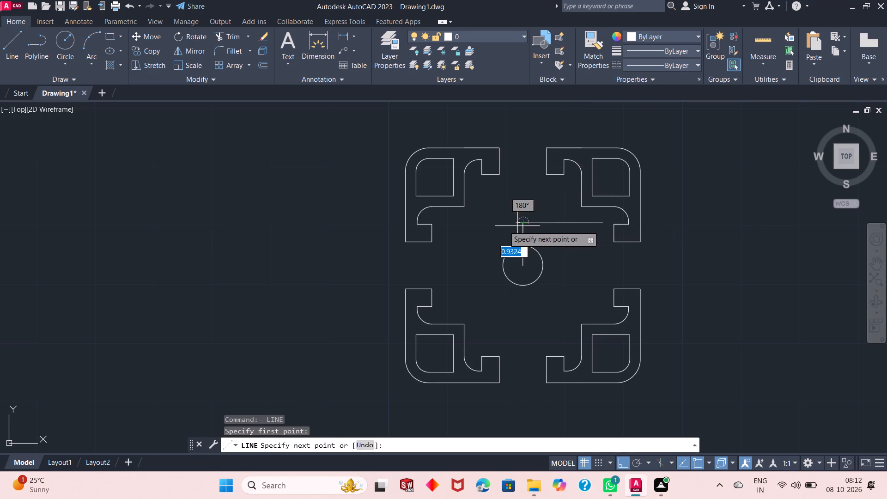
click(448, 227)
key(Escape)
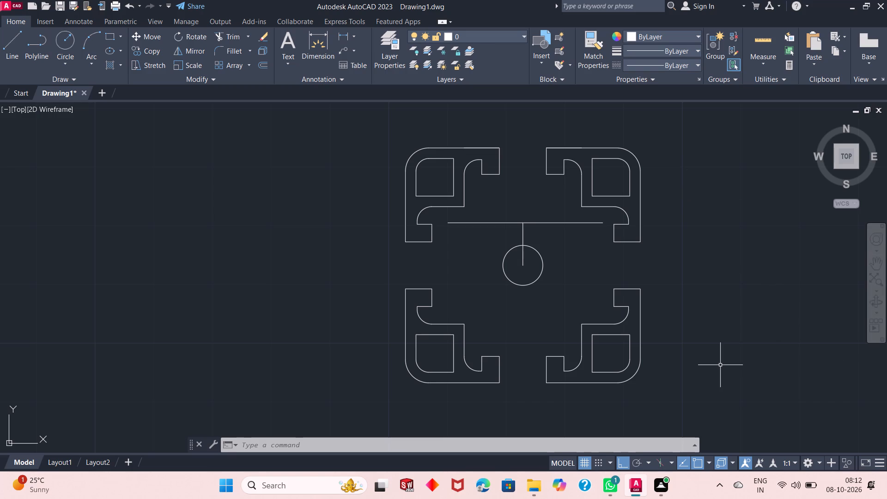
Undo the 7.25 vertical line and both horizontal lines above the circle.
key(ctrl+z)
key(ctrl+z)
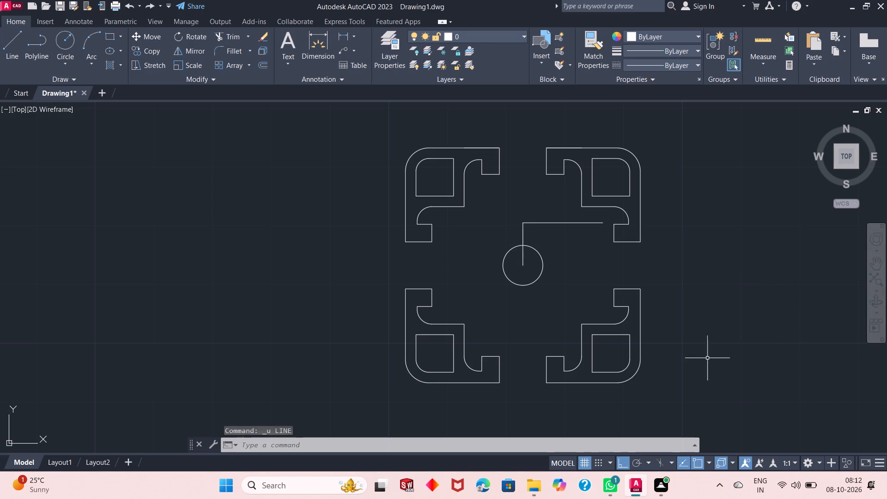
Draw a line 7.75 straight up from the circle's centre, continuing 4 horizontally to the left.
click(5, 53)
click(525, 267)
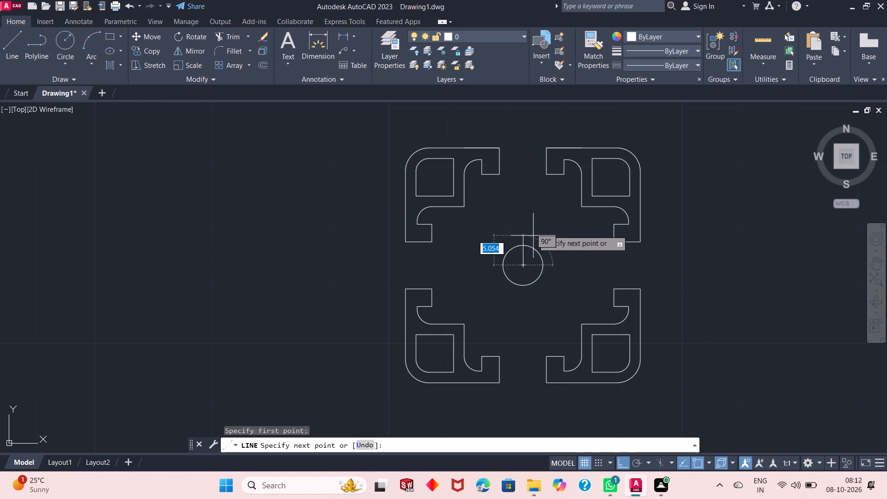
text(7.)
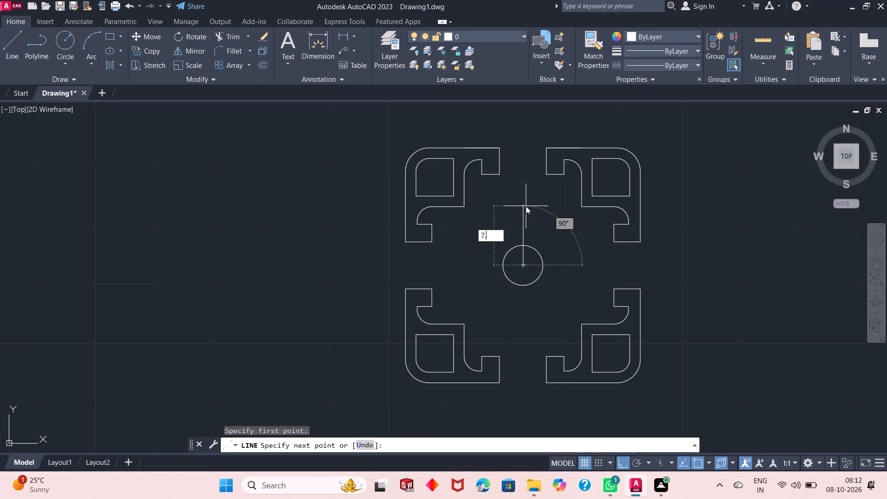
text(7.75)
key(Return)
key(BackSpace)
key(7)
text(.75)
key(Return)
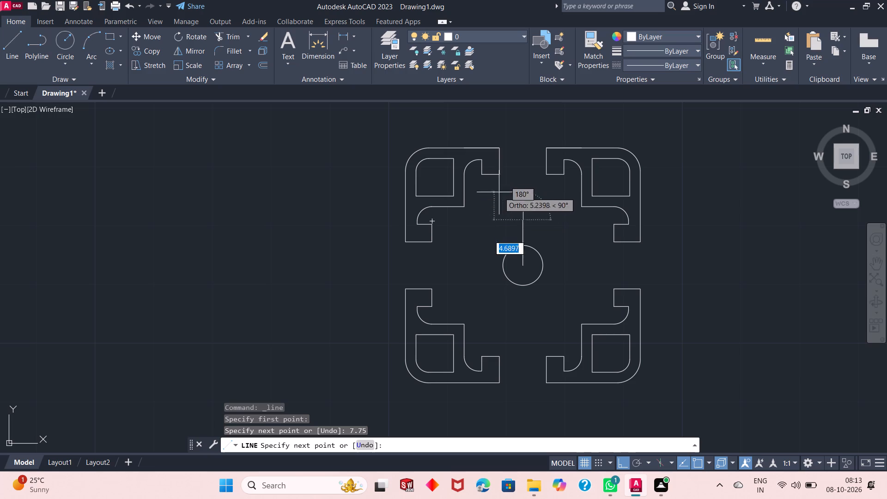
key(4)
key(Return)
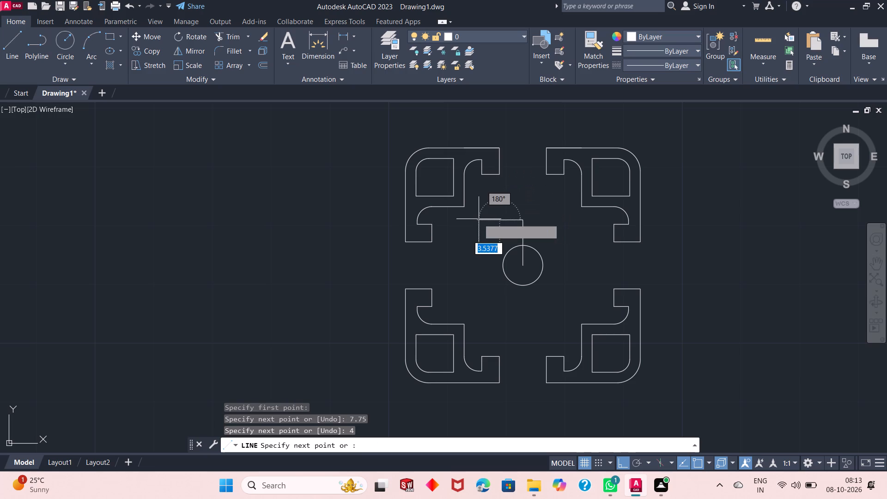
right_click(478, 219)
click(513, 224)
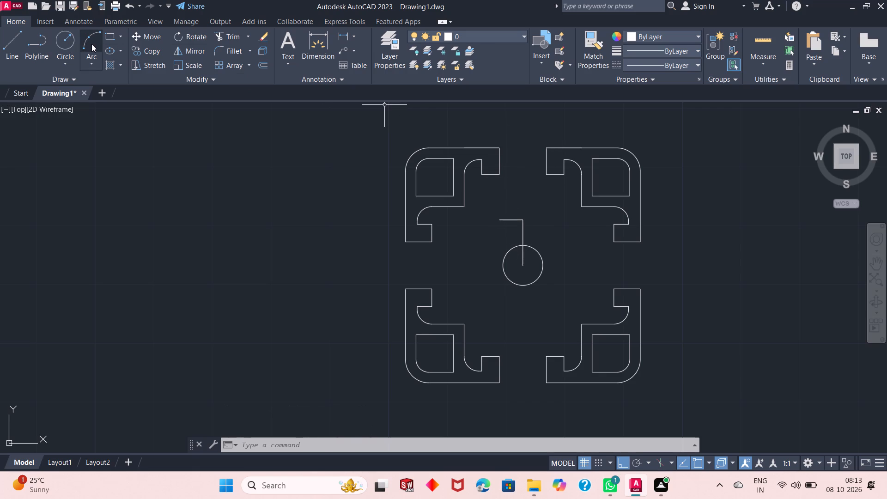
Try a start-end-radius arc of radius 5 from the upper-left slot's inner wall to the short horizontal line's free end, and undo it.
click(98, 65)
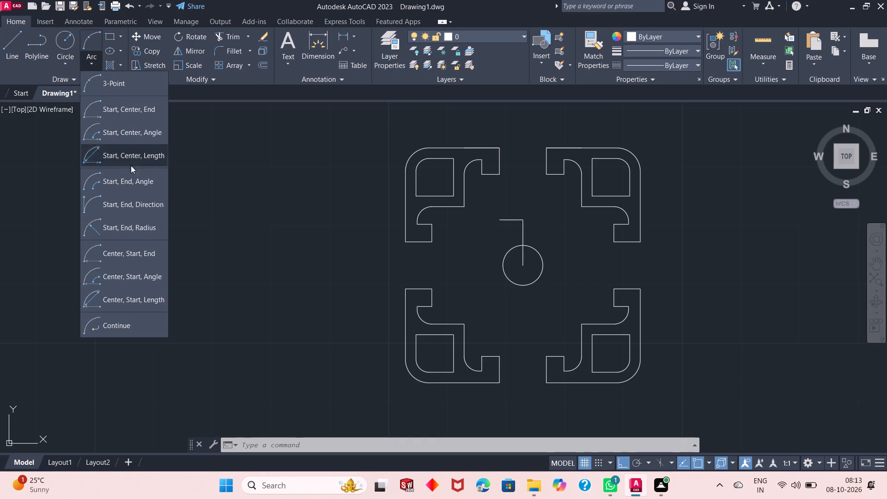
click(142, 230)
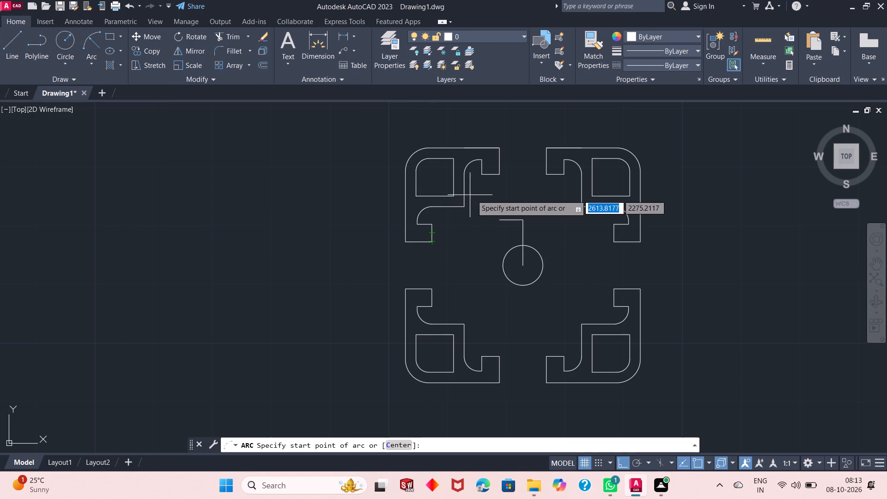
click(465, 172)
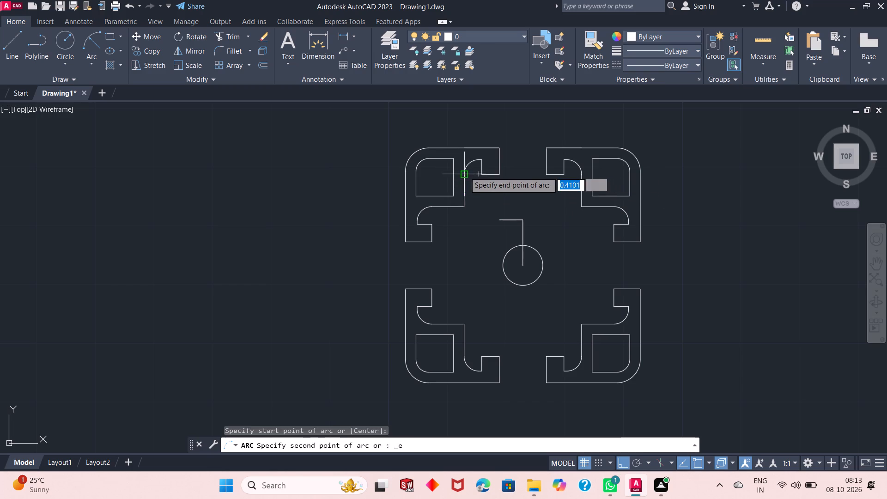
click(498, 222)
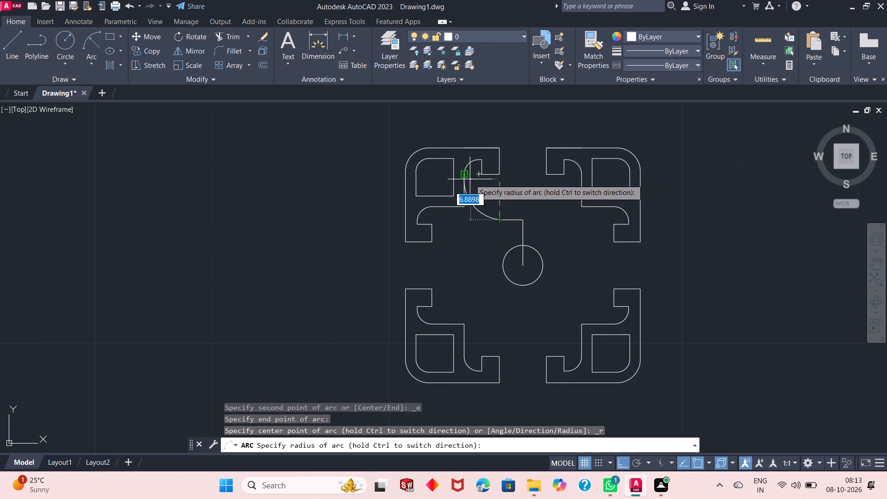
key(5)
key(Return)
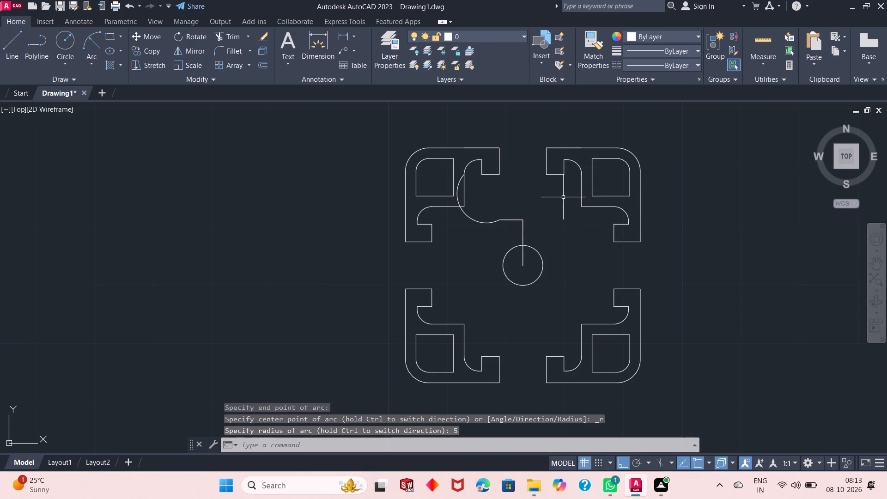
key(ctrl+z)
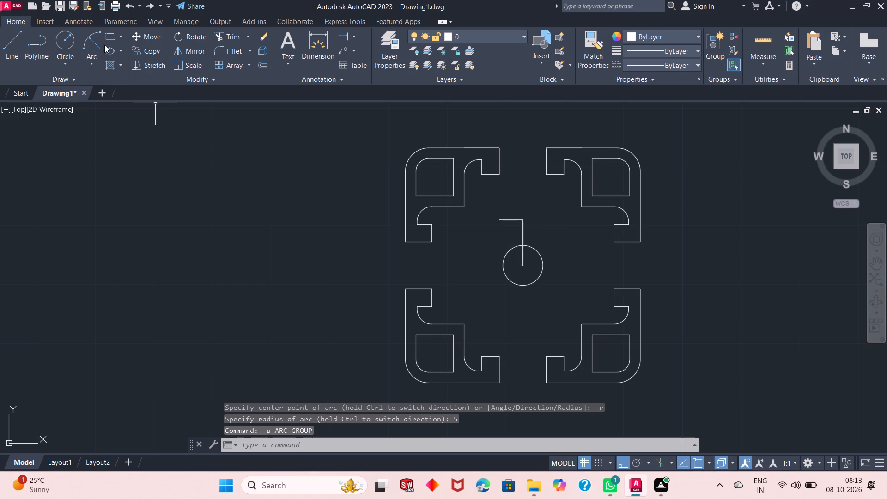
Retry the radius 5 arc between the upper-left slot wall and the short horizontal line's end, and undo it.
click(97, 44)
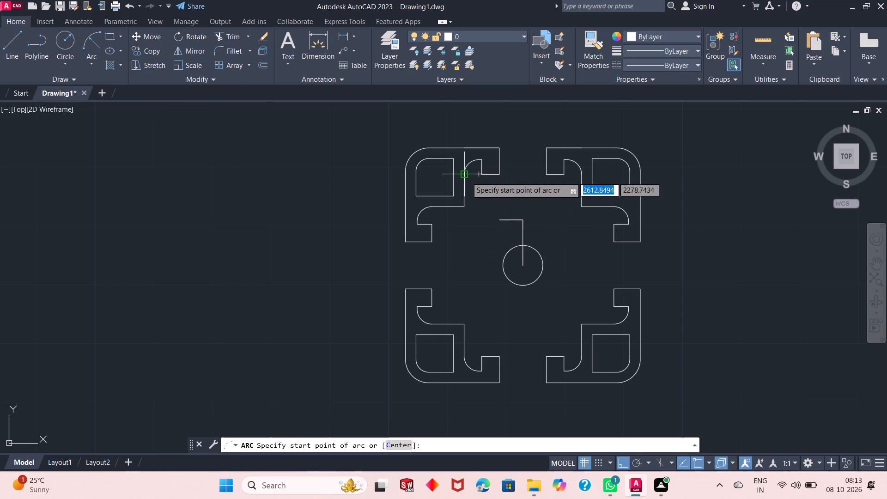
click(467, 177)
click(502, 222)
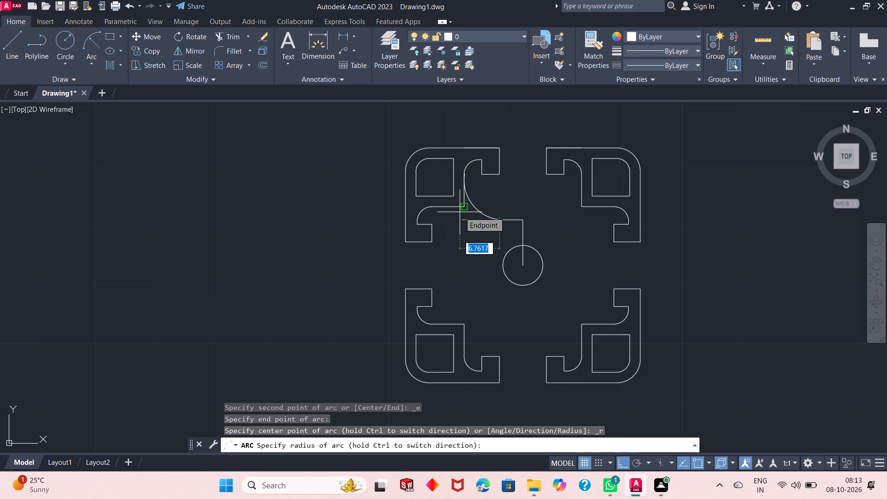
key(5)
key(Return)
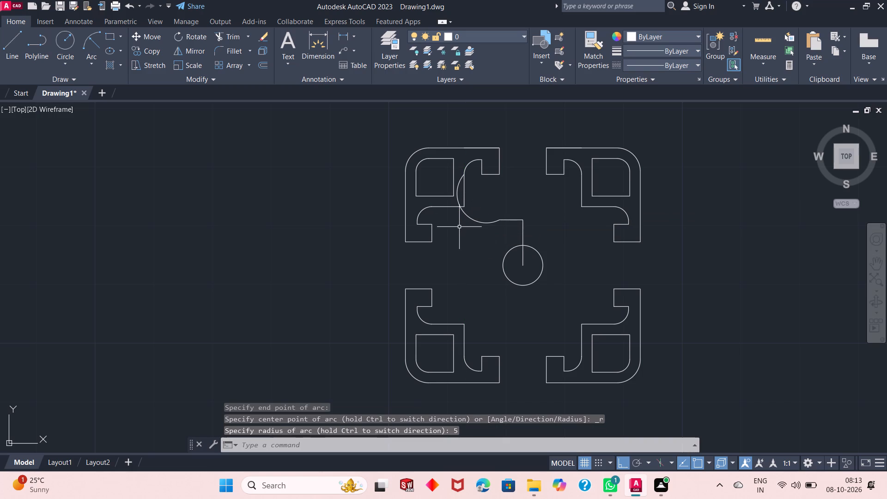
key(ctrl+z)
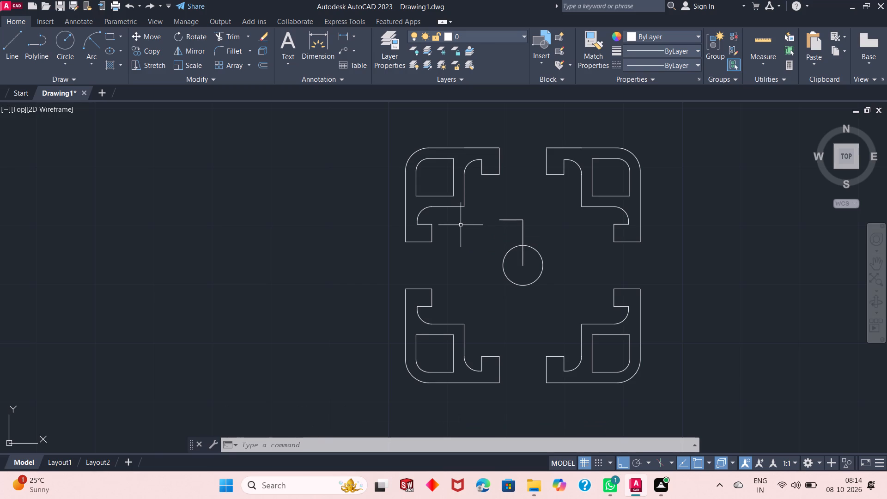
Delete the short horizontal line at the upper end of the vertical line above the circle.
scroll(459, 222, down, 1)
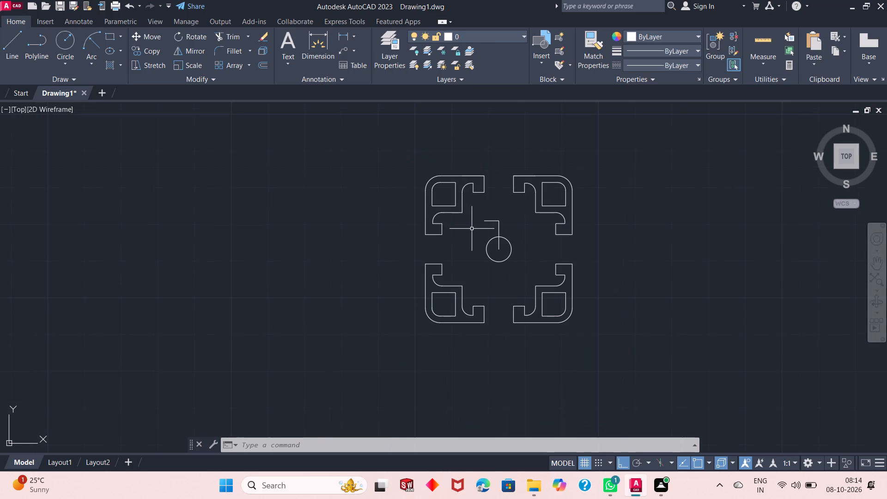
scroll(486, 216, up, 1)
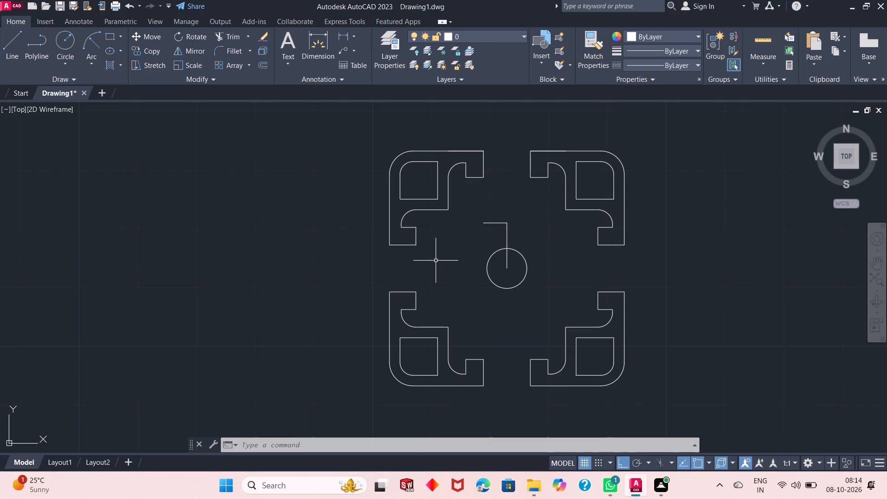
scroll(501, 251, up, 1)
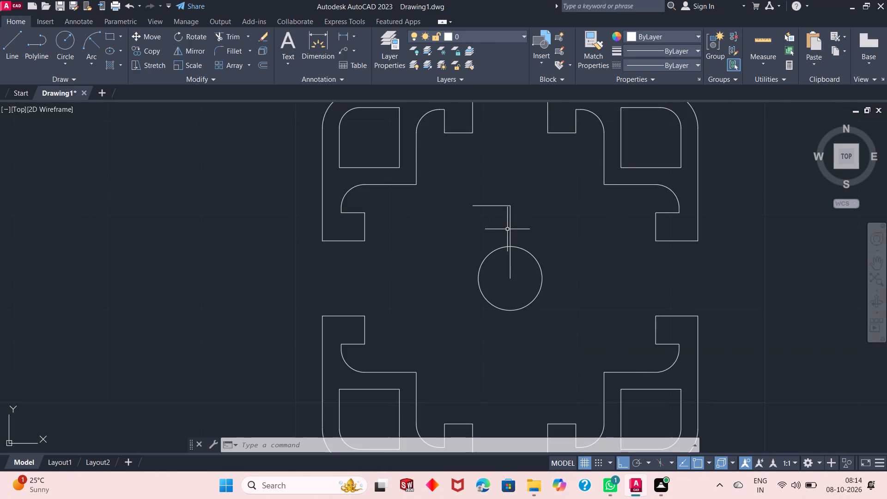
scroll(508, 229, down, 1)
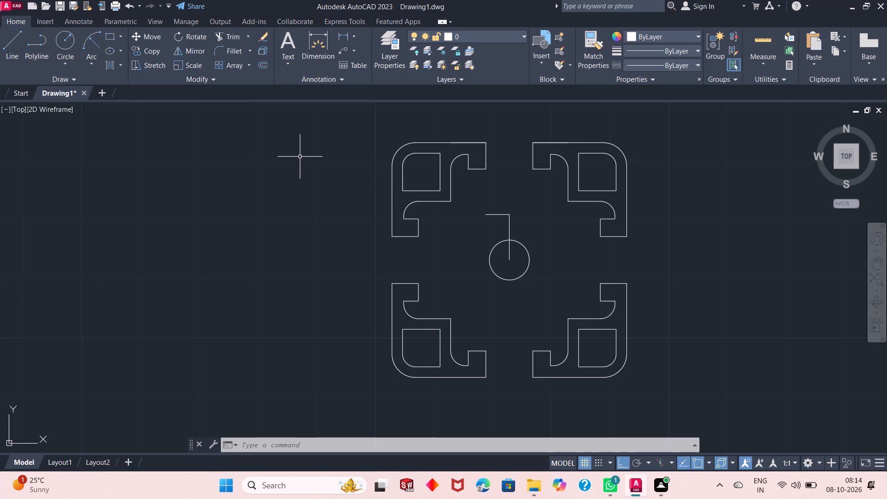
click(14, 55)
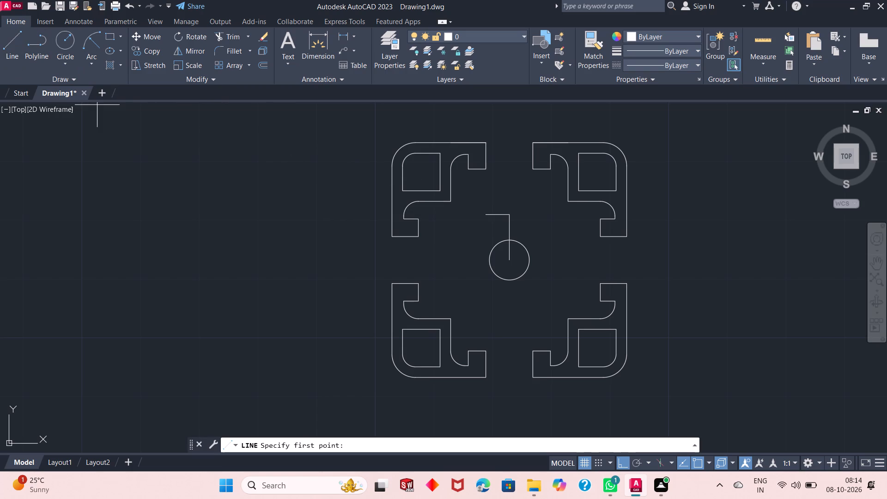
key(Escape)
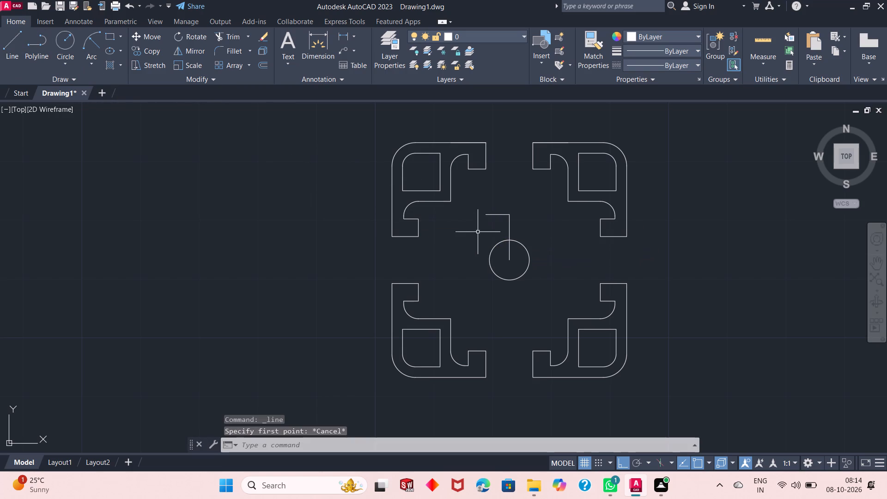
click(492, 210)
click(482, 221)
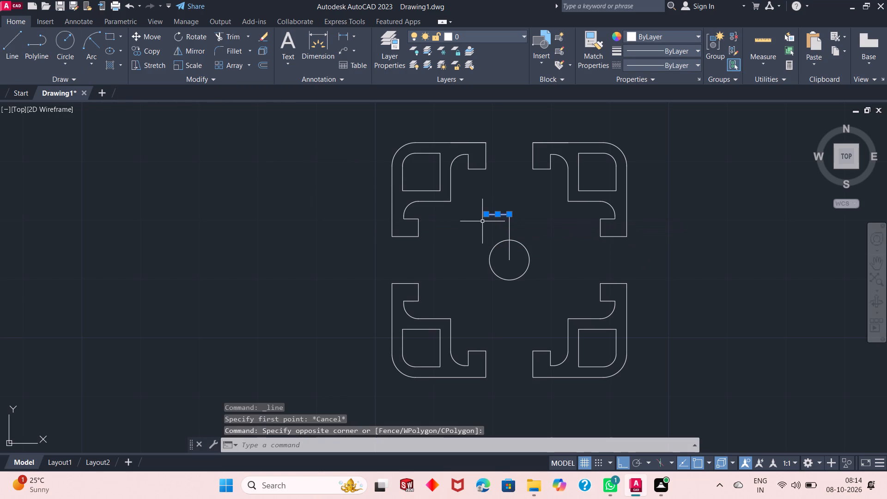
key(Delete)
Draw a horizontal line from the vertical line's upper end leftward to the profile's outer left edge.
text(l)
key(space)
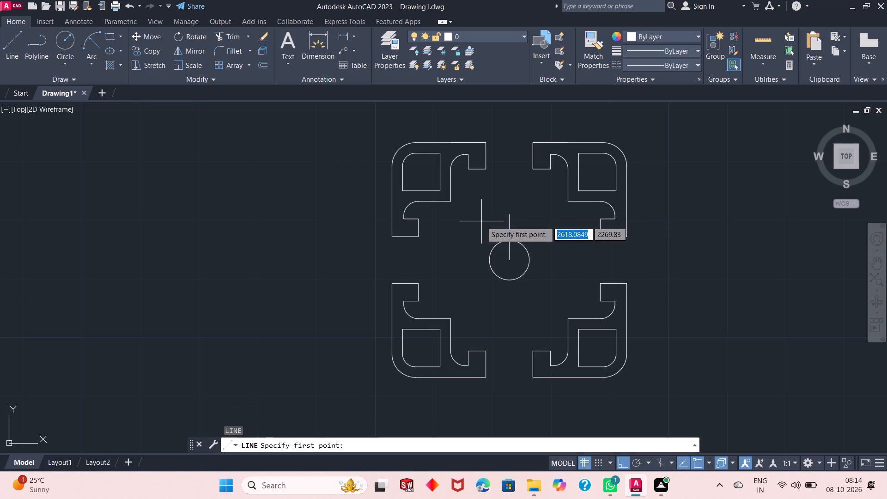
click(510, 215)
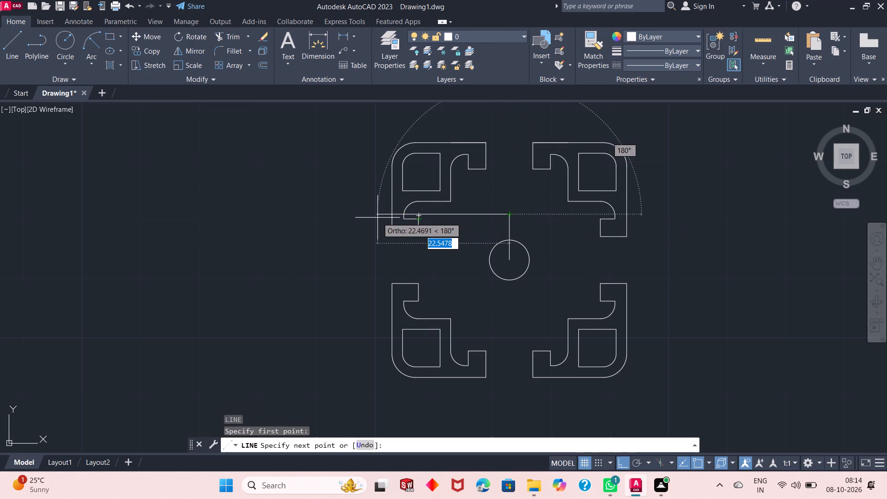
click(391, 215)
right_click(391, 215)
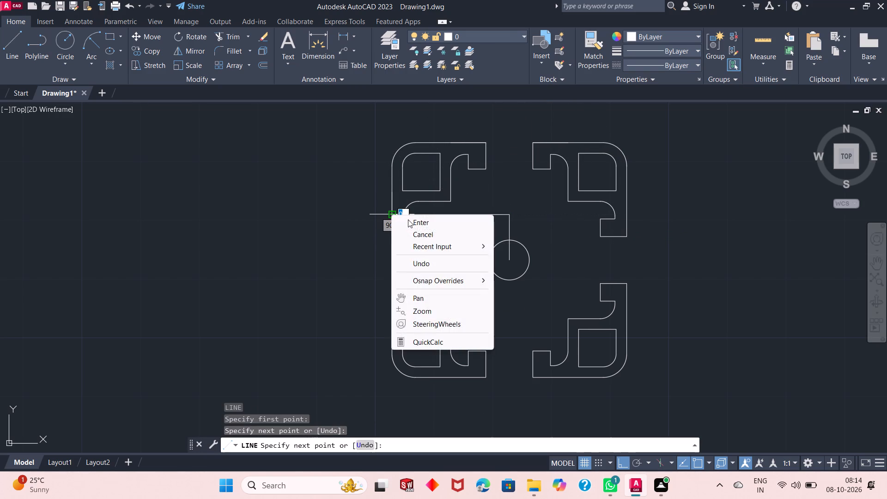
click(408, 219)
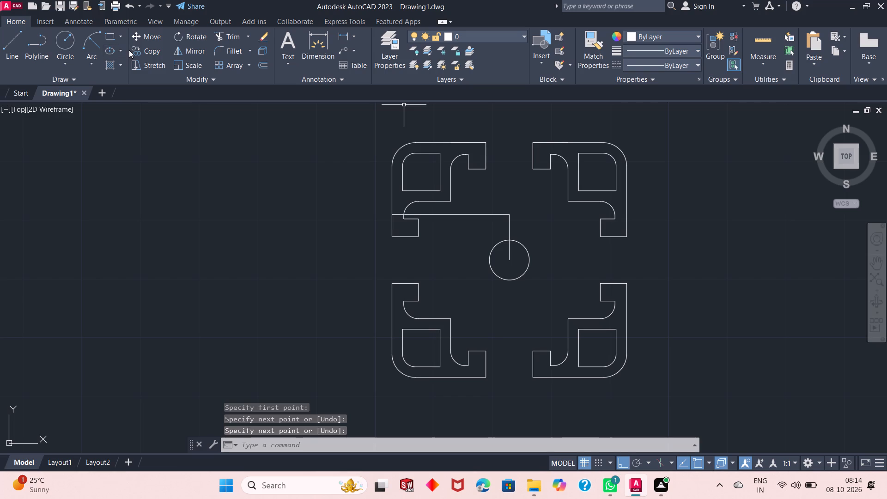
Fillet the upper-left slot's vertical inner wall and the new horizontal line with radius 5.
click(214, 51)
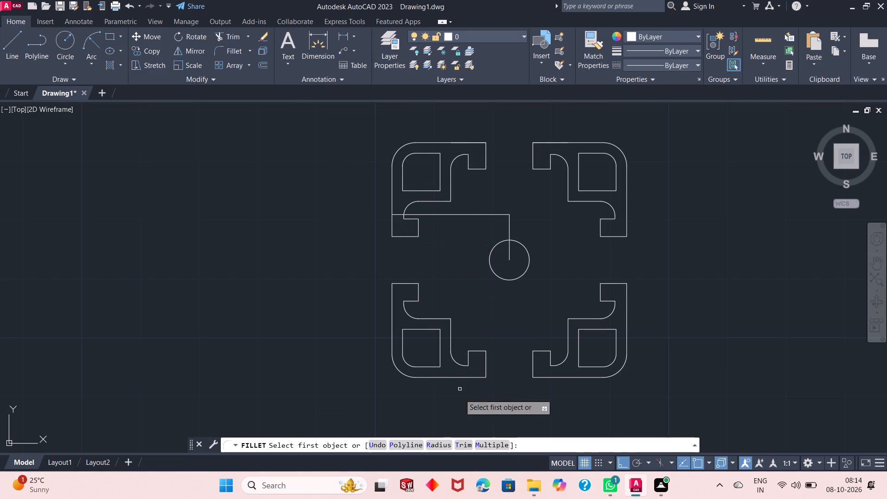
click(441, 443)
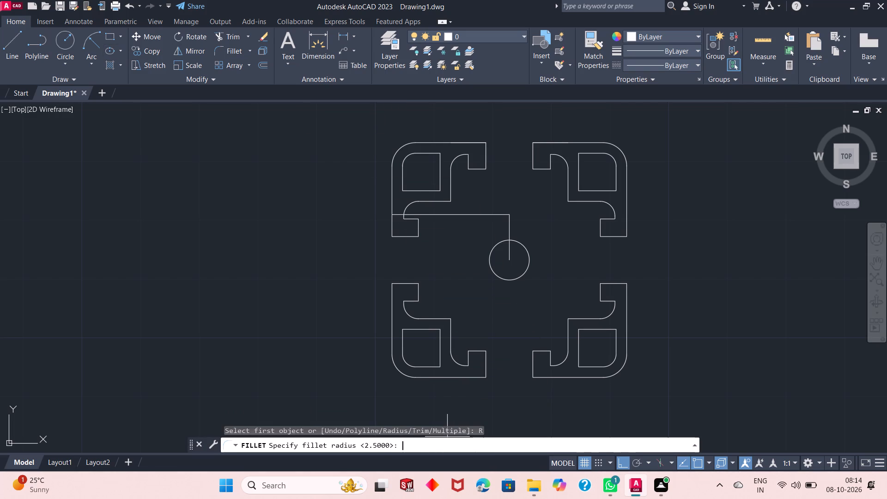
key(5)
key(Return)
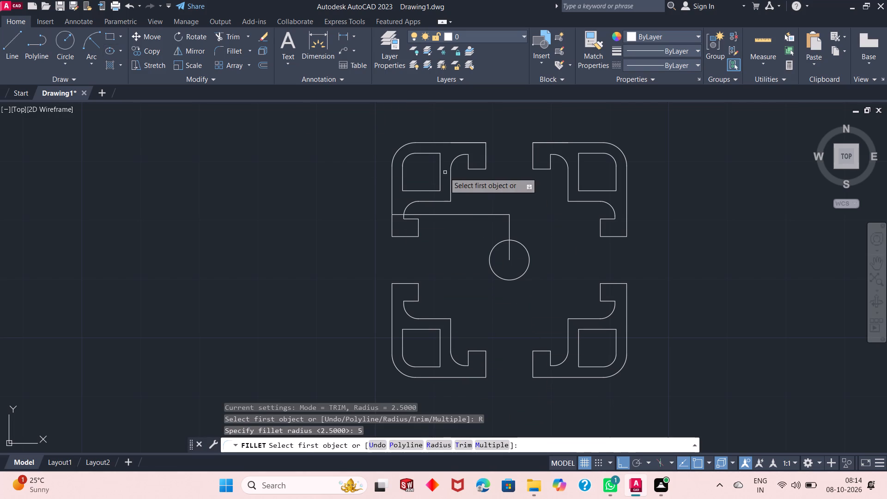
click(452, 190)
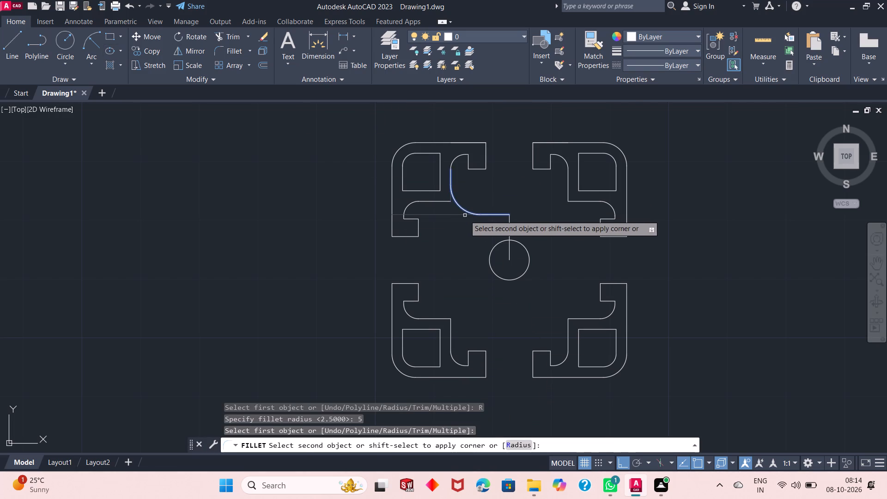
click(465, 215)
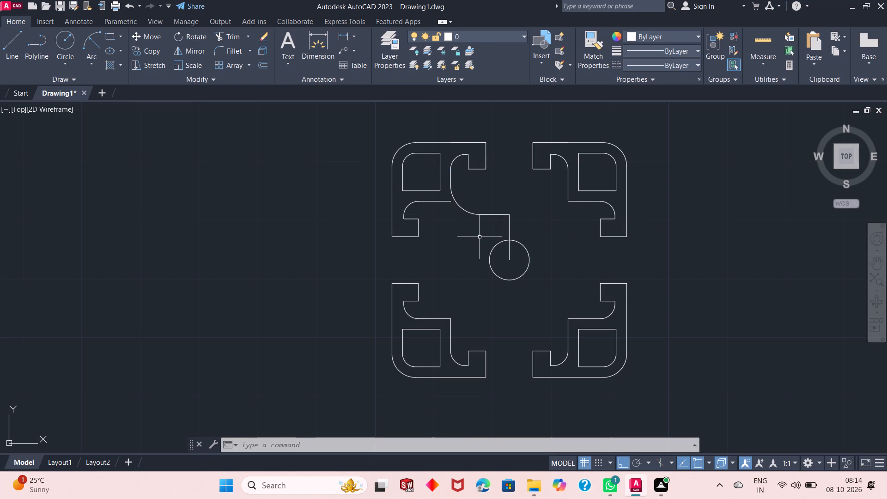
Draw a horizontal line about 13 long to the right from the vertical line's upper end, past the upper-right slot wall.
click(23, 50)
click(507, 214)
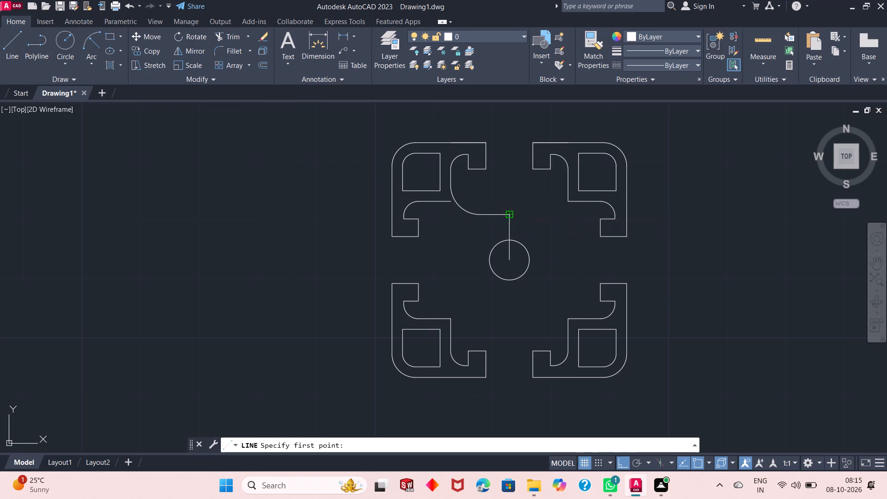
click(588, 212)
right_click(589, 253)
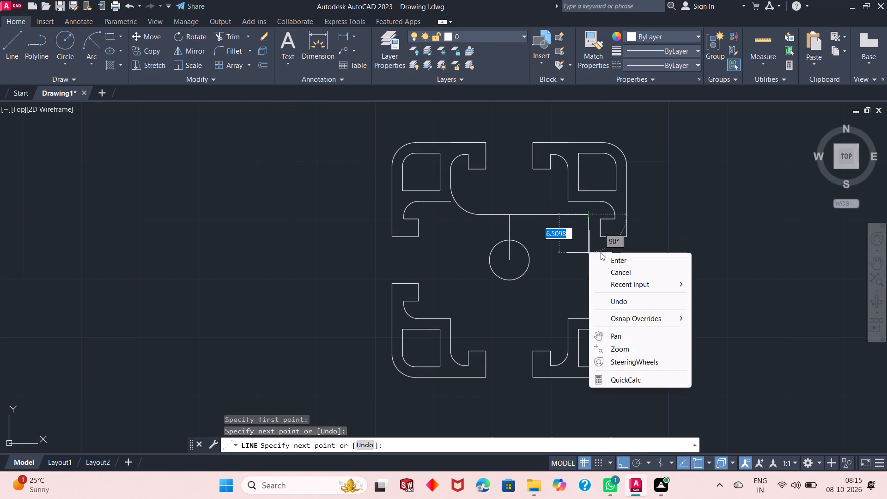
click(606, 258)
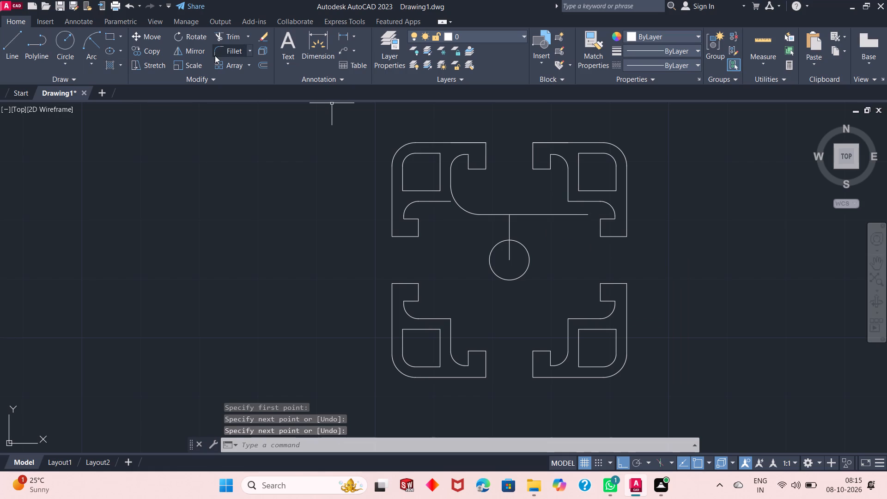
Fillet the upper-right slot's vertical inner wall and the right-hand horizontal line with the same radius 5.
click(216, 55)
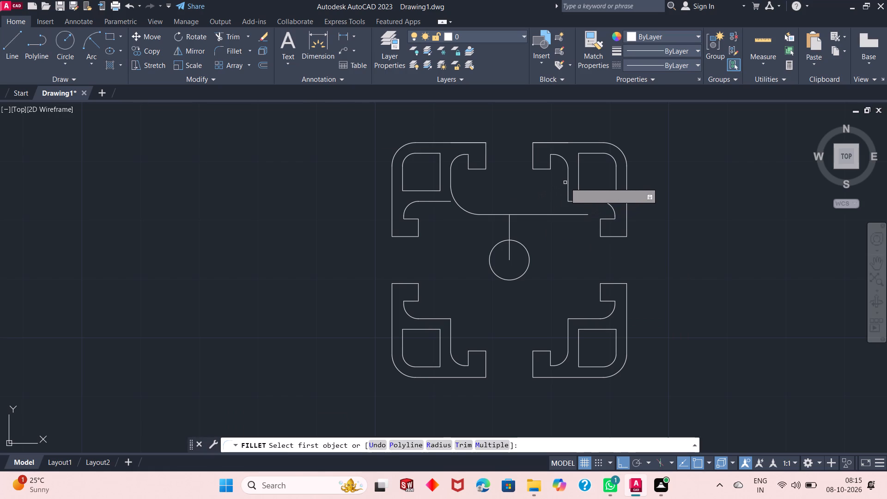
click(567, 181)
click(557, 216)
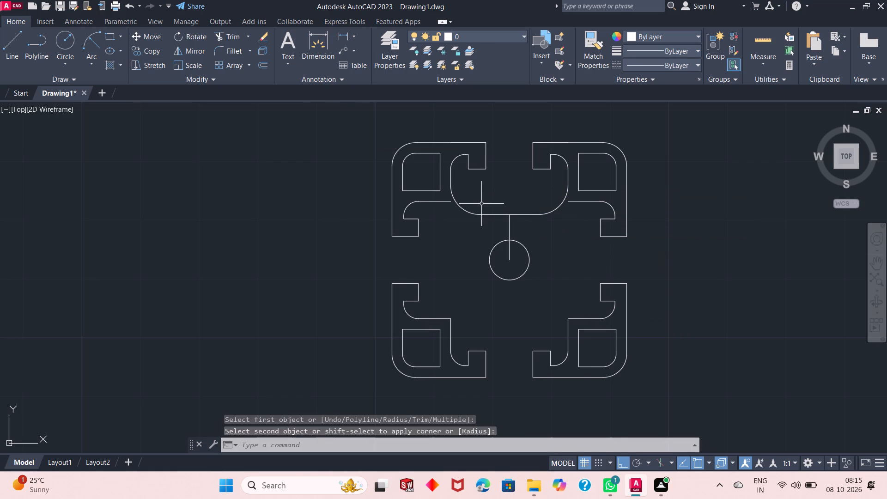
Draw a 7.75 vertical line down from the central circle's centre, continuing with a horizontal segment about 14 long to the right.
scroll(481, 204, up, 1)
scroll(528, 179, down, 1)
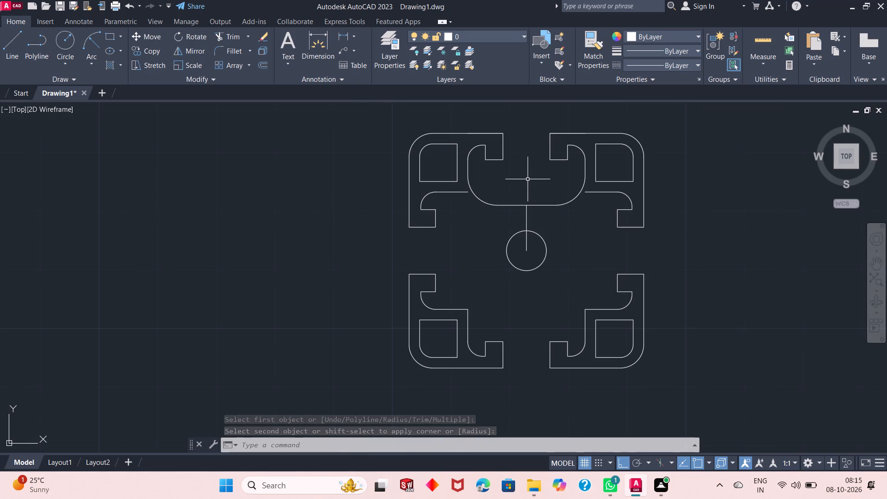
scroll(537, 356, up, 1)
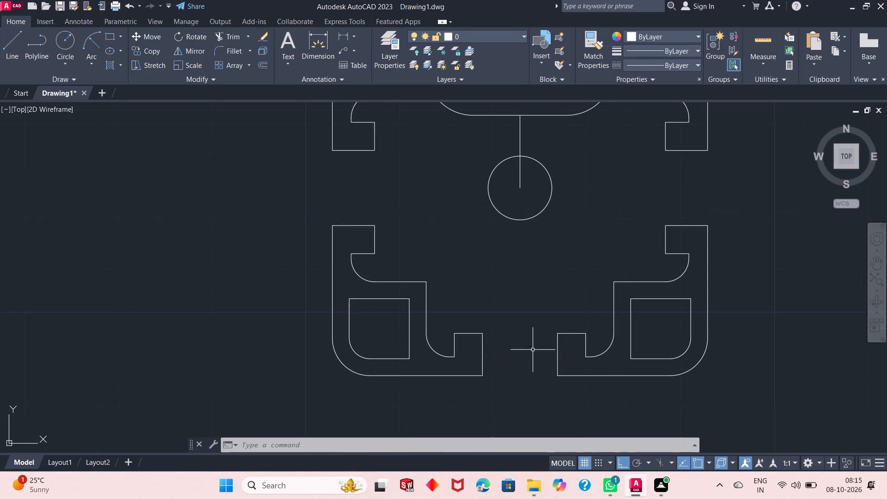
click(14, 50)
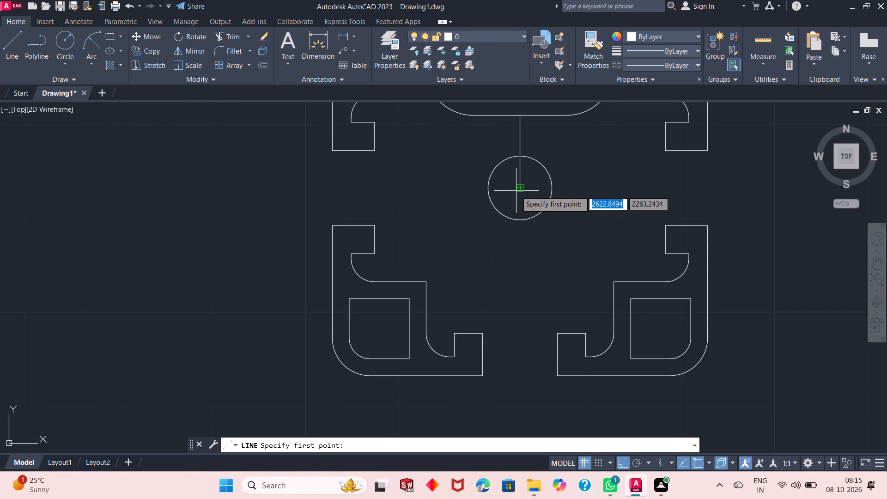
click(521, 191)
key(1)
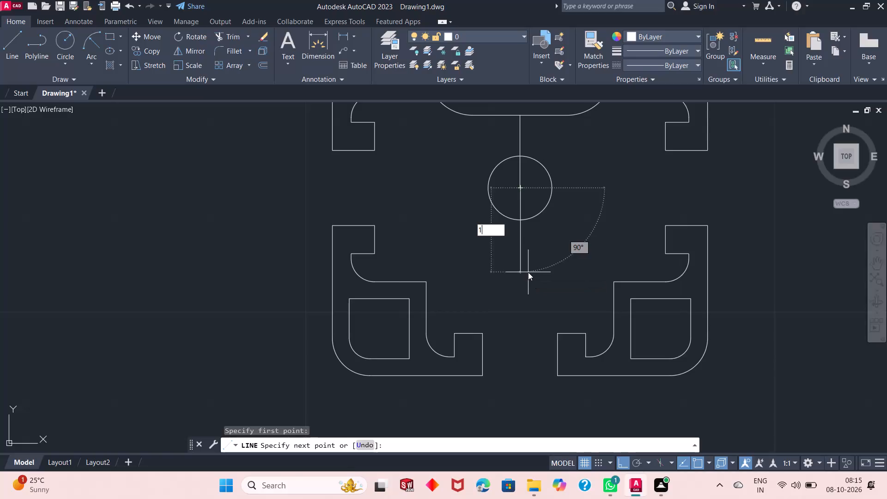
key(BackSpace)
key(BackSpace)
key(7)
text(.75)
key(Return)
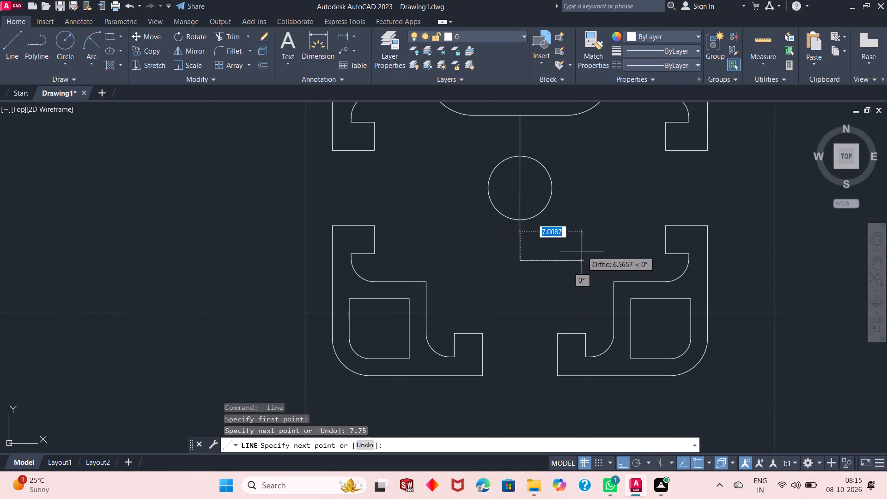
click(652, 259)
right_click(652, 259)
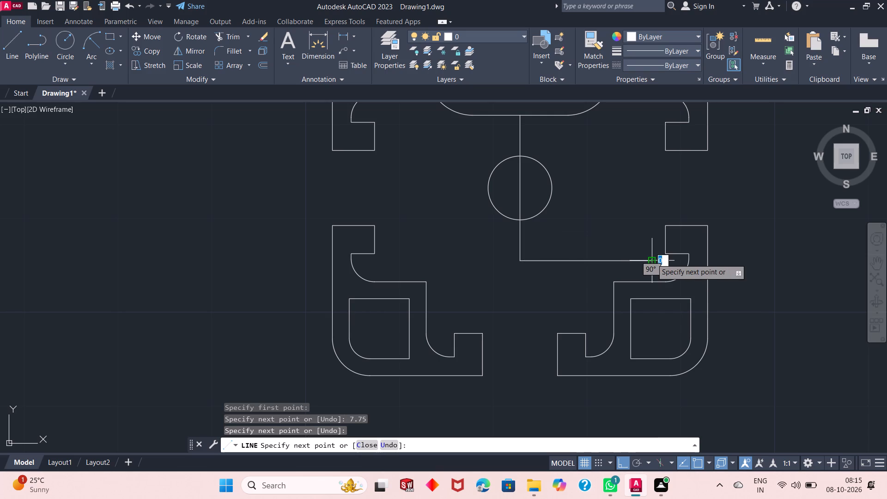
click(659, 262)
Draw a horizontal line from the vertical line's lower end leftward past the lower-left slot's vertical inner wall.
right_click(649, 253)
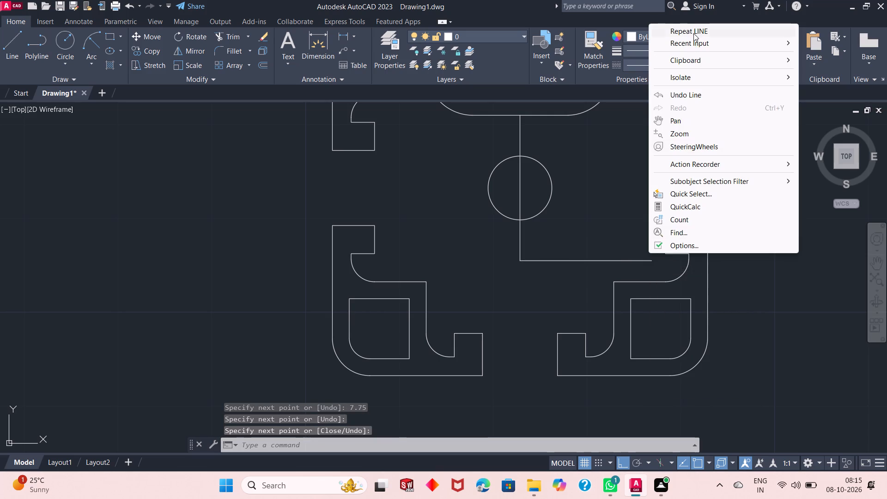
click(693, 32)
click(518, 260)
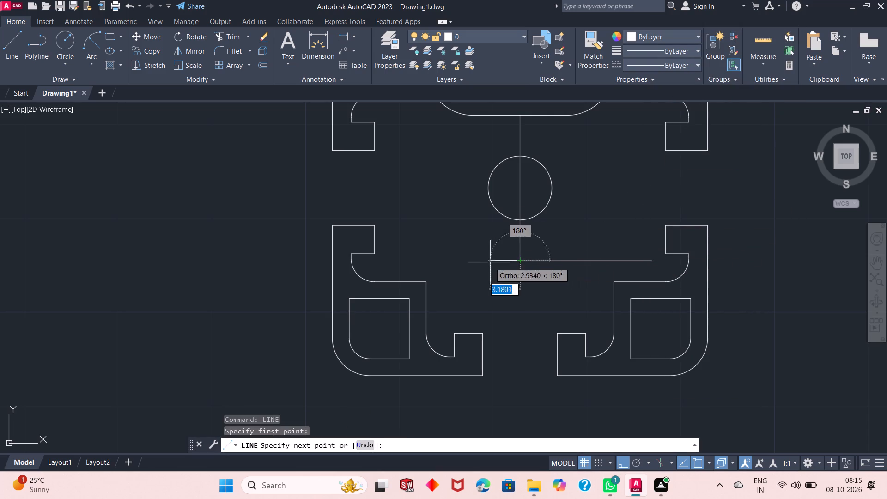
click(396, 265)
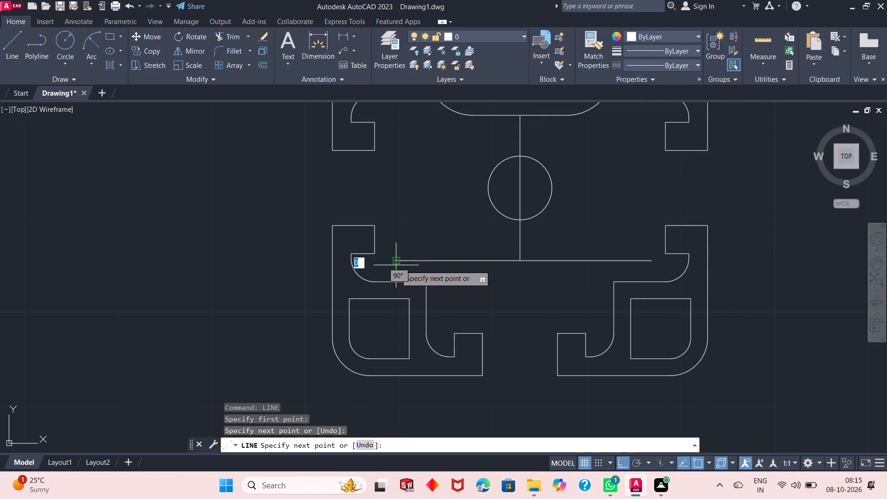
right_click(399, 211)
click(419, 218)
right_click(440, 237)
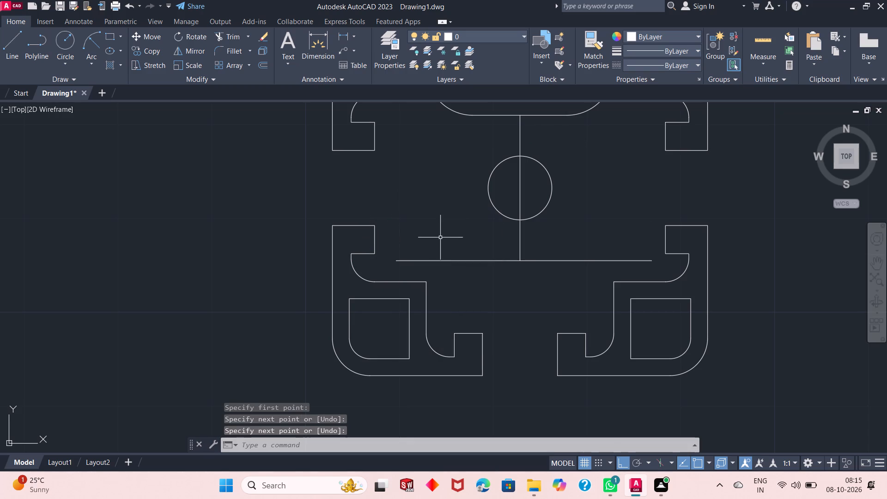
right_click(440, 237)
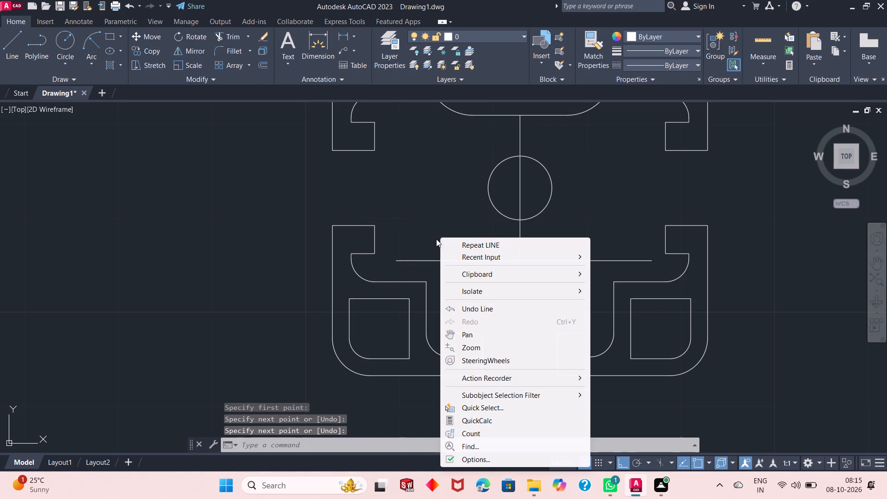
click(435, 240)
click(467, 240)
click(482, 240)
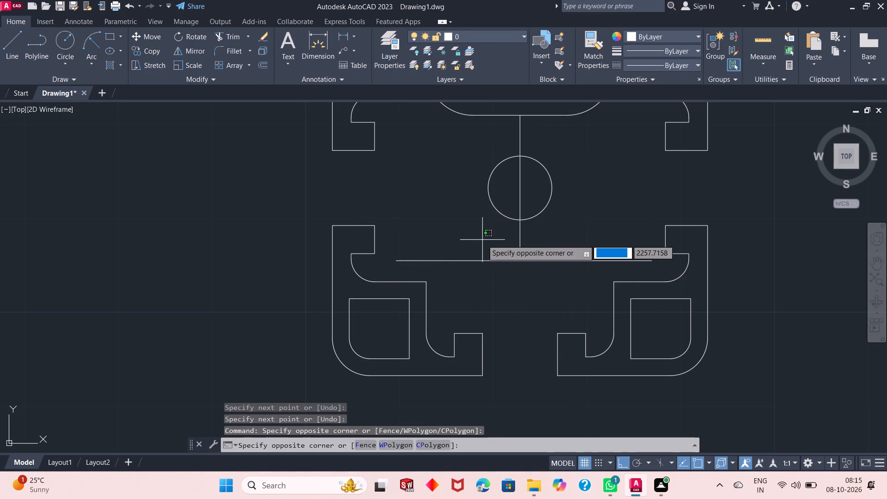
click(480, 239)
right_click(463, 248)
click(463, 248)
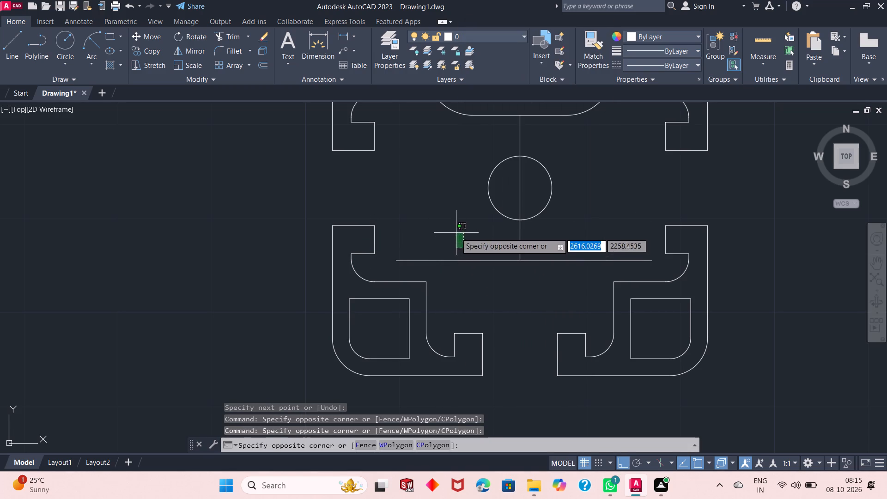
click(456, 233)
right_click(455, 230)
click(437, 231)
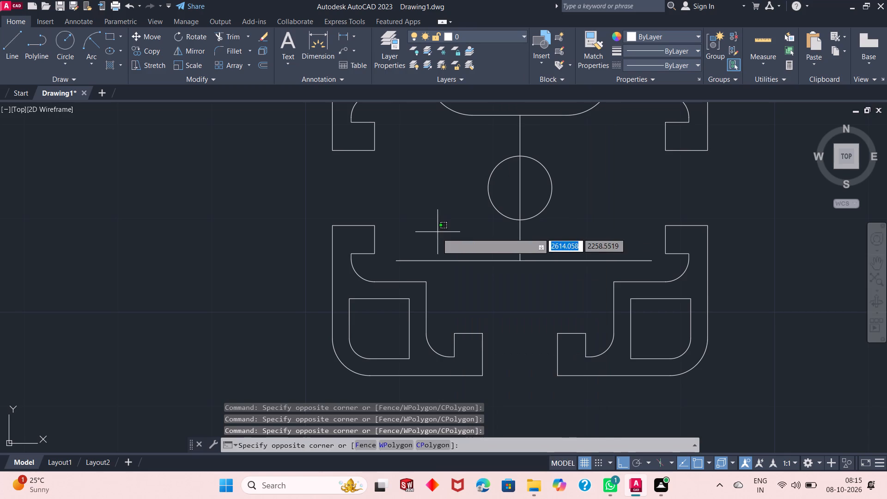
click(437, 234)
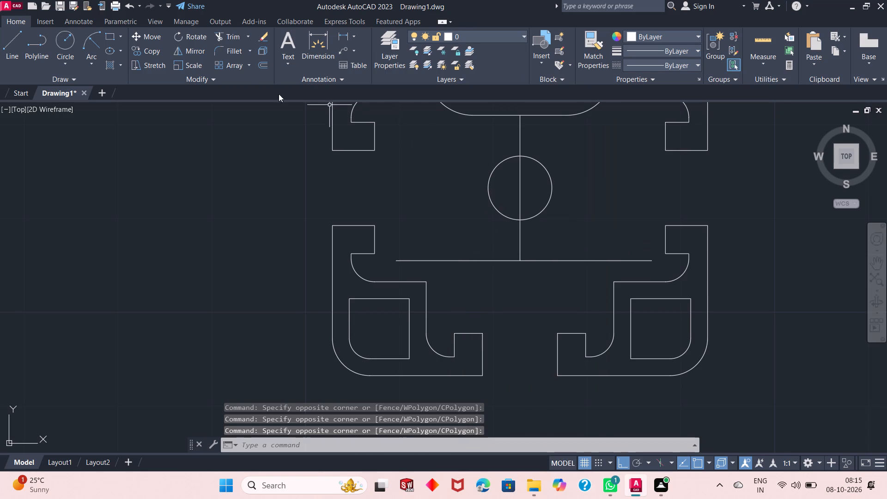
Fillet the lower-left slot's vertical inner wall and the left-hand horizontal line with radius 5.
click(225, 53)
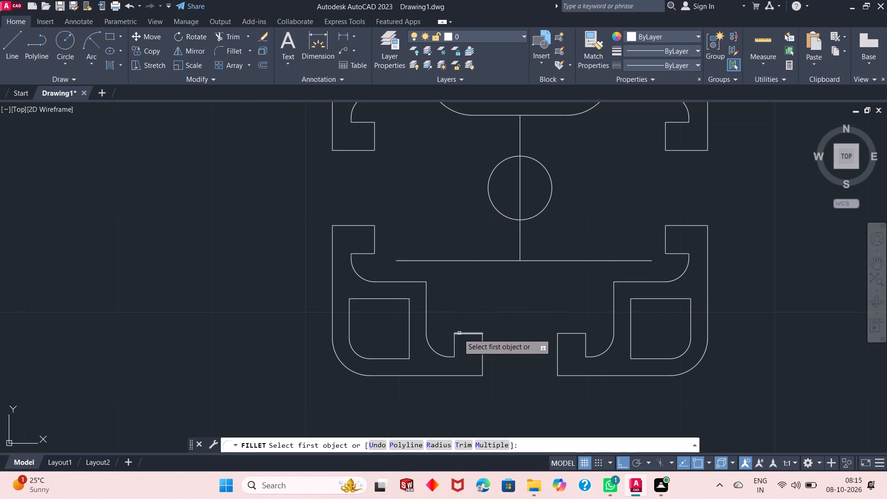
click(426, 294)
click(450, 261)
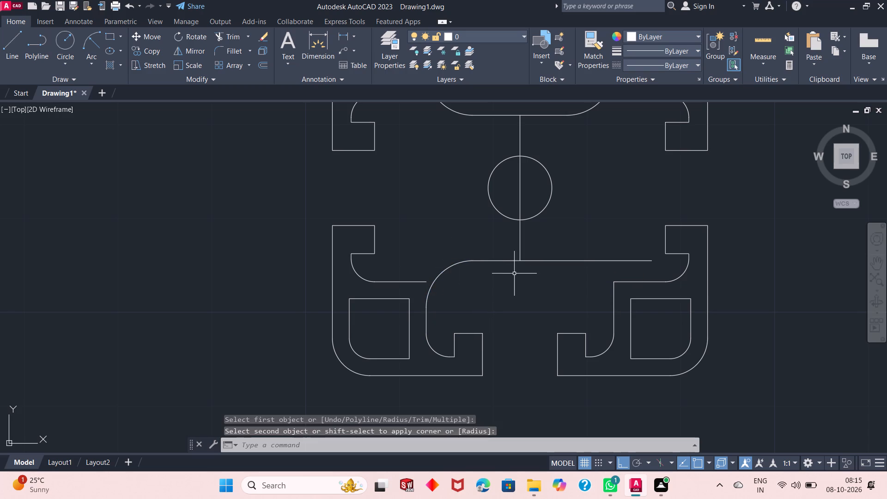
right_click(516, 276)
click(473, 286)
click(473, 286)
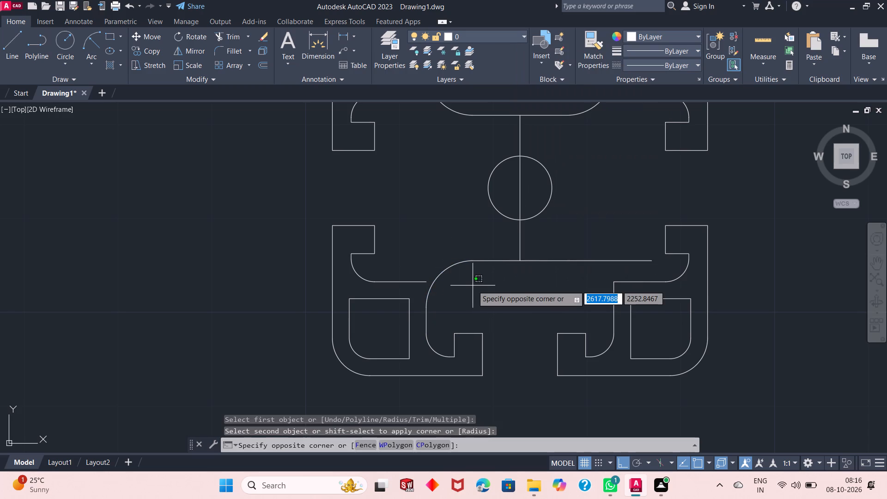
click(468, 283)
Fillet the lower-right slot's vertical inner wall and the right-hand horizontal line with the same radius 5.
right_click(467, 240)
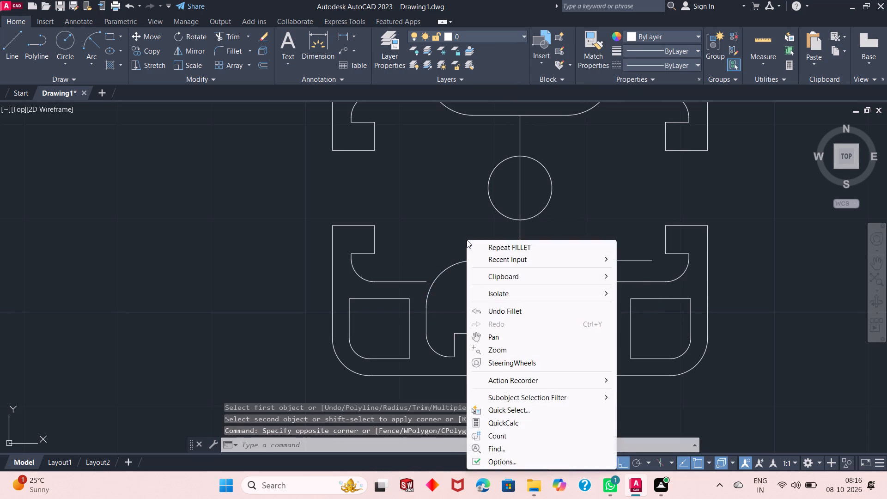
click(502, 247)
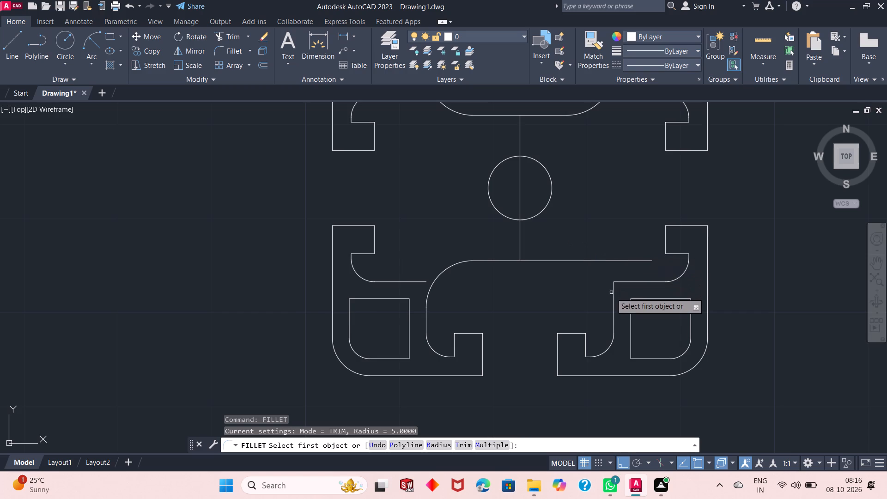
click(614, 299)
click(586, 259)
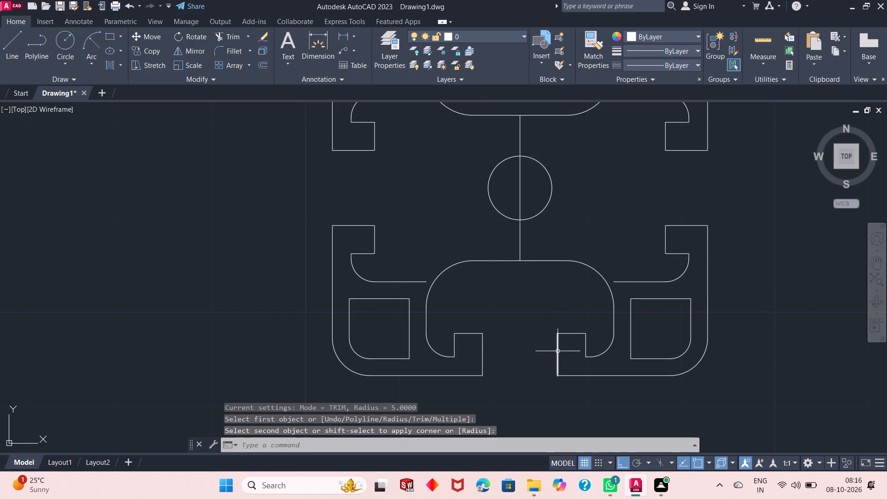
Erase the two vertical construction lines running from the circle's centre to the upper and lower slot floors.
scroll(516, 352, down, 1)
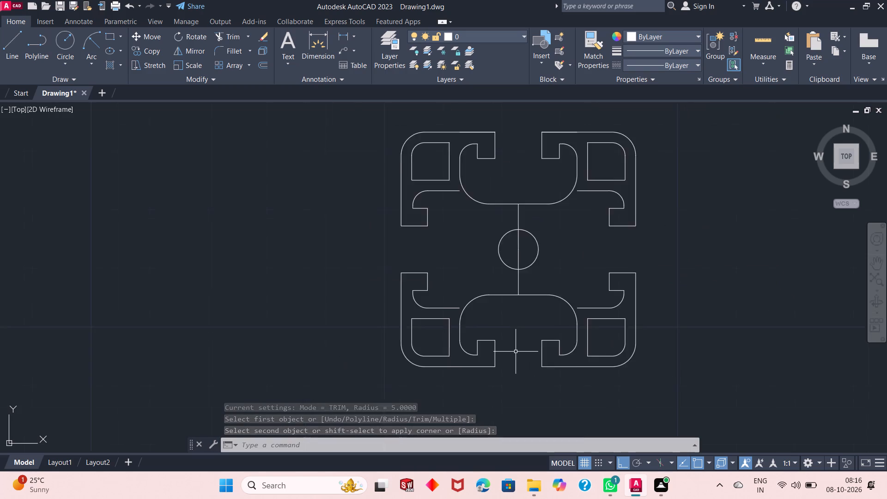
scroll(516, 352, down, 1)
scroll(472, 282, up, 1)
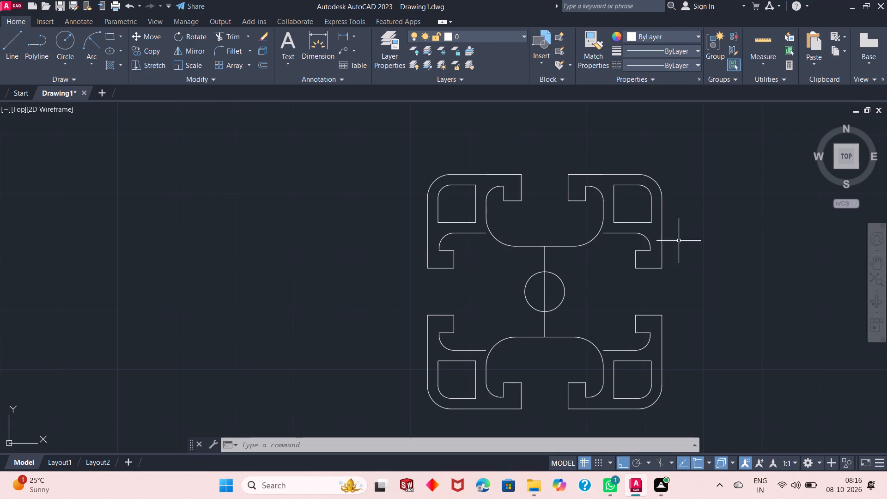
click(543, 255)
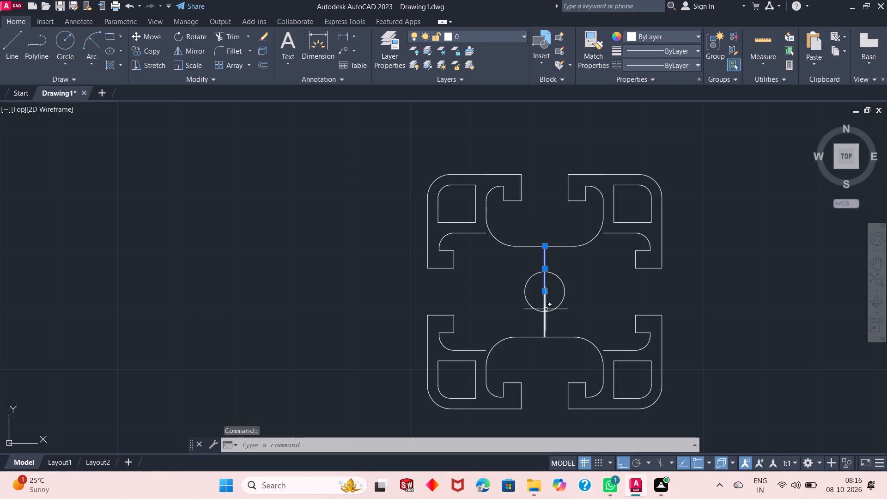
click(545, 323)
right_click(698, 287)
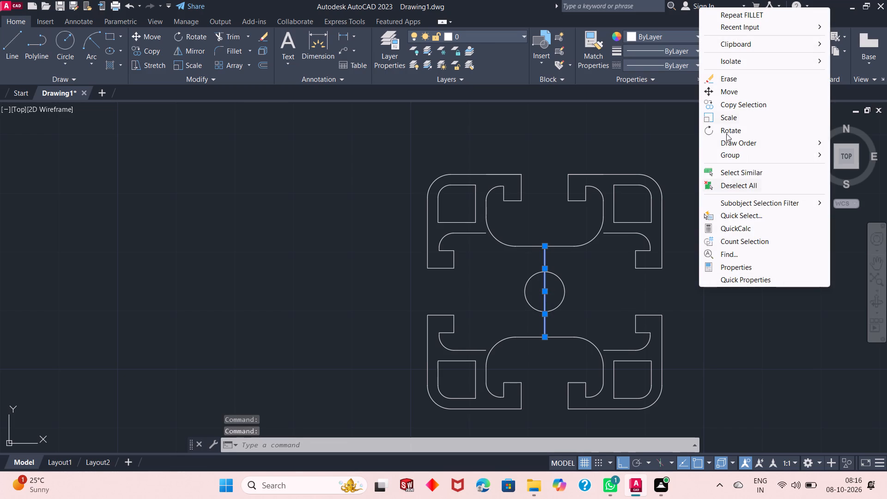
click(723, 80)
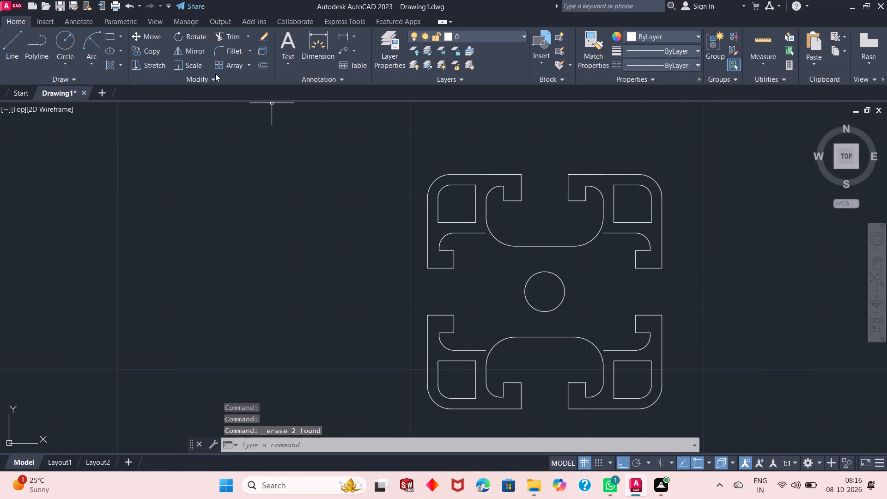
Draw a 7.75 horizontal line to the left from the central circle's centre.
click(15, 51)
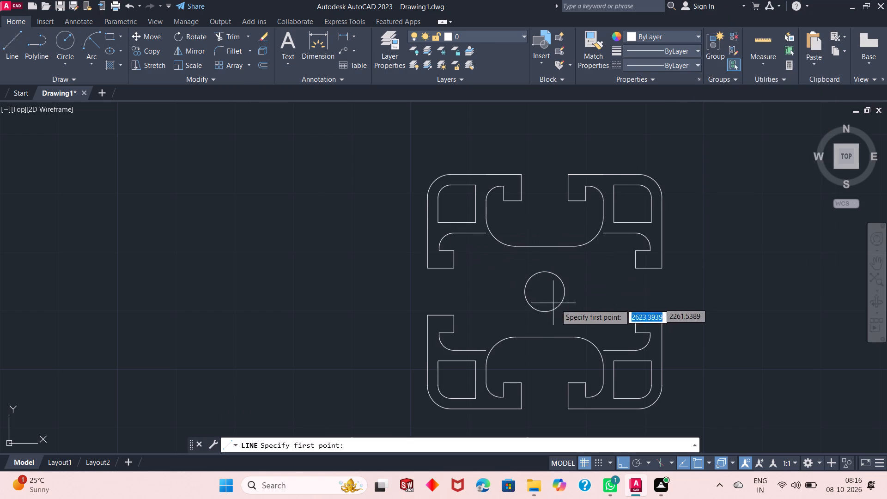
click(545, 293)
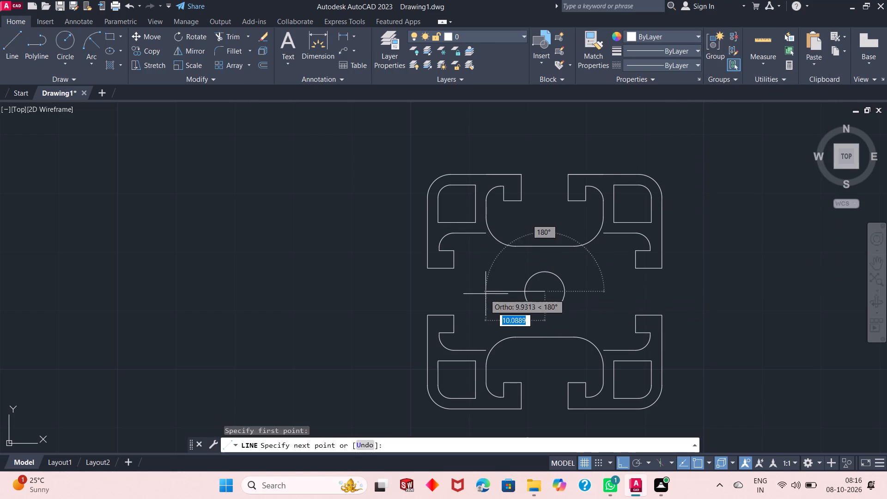
text(7.75)
key(Return)
right_click(482, 292)
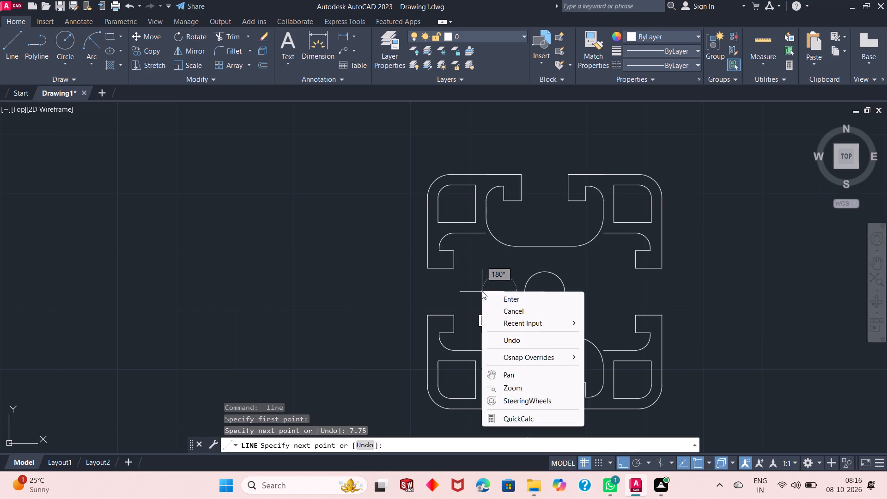
click(521, 299)
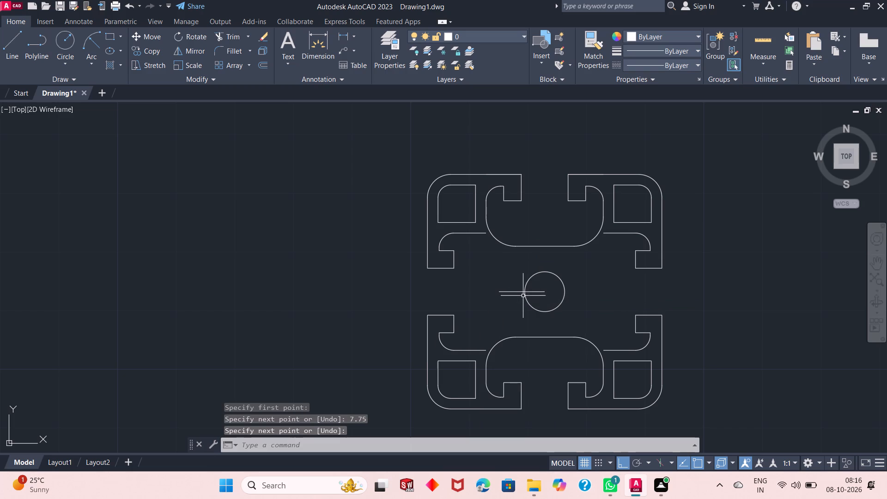
Draw a vertical line about 11.4 long upward from the left end of the horizontal construction line.
right_click(393, 257)
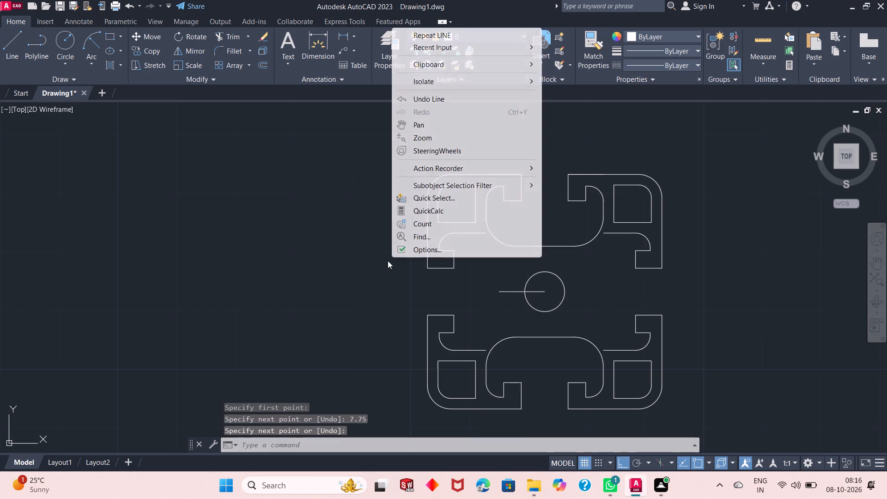
click(315, 284)
click(328, 284)
right_click(331, 302)
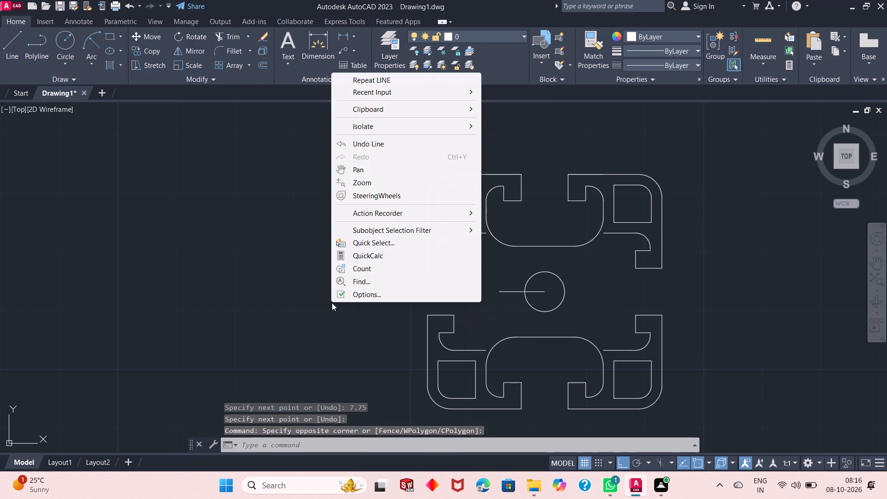
click(354, 80)
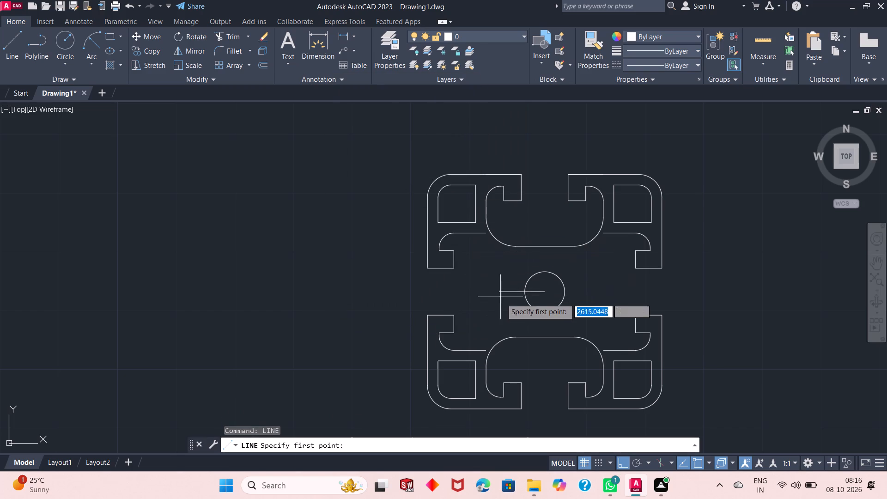
click(502, 289)
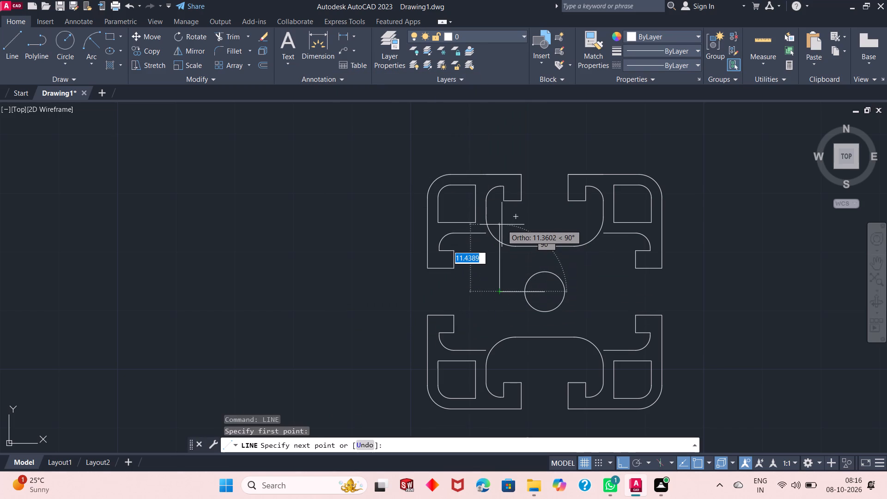
click(502, 225)
right_click(502, 225)
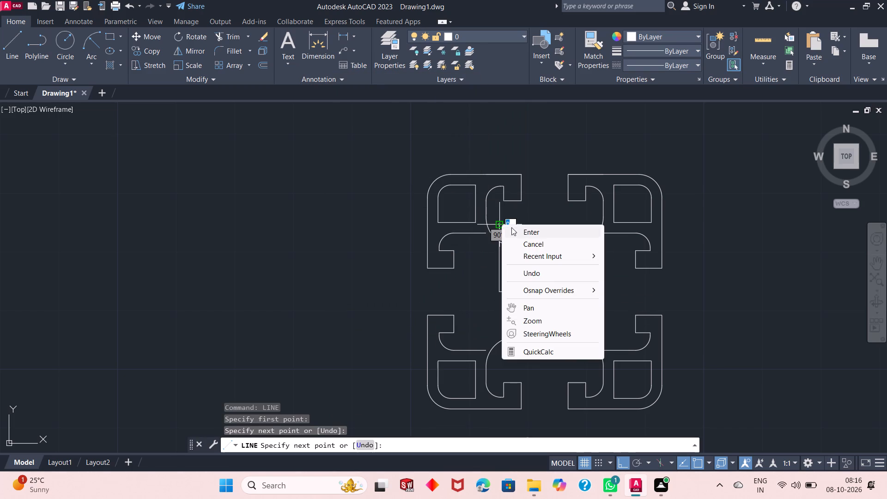
click(514, 228)
Draw a vertical line downward from the same left end, past the lower-left slot's horizontal inner wall.
right_click(514, 228)
click(526, 231)
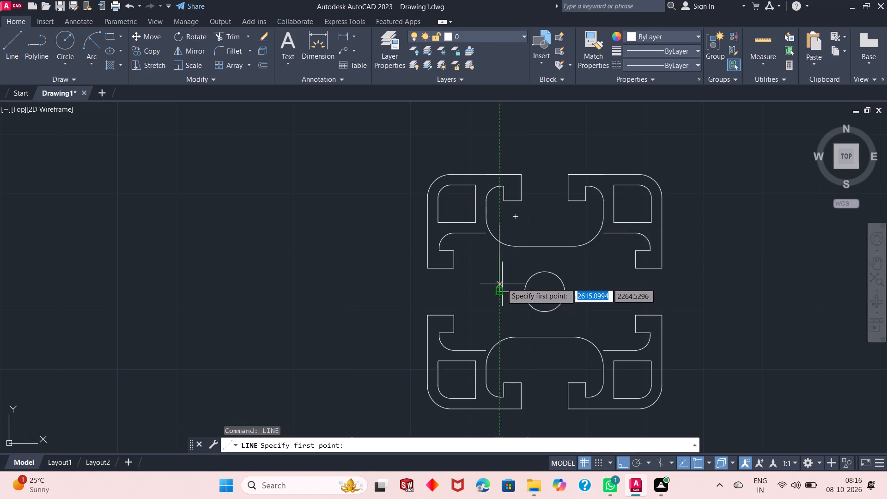
click(500, 290)
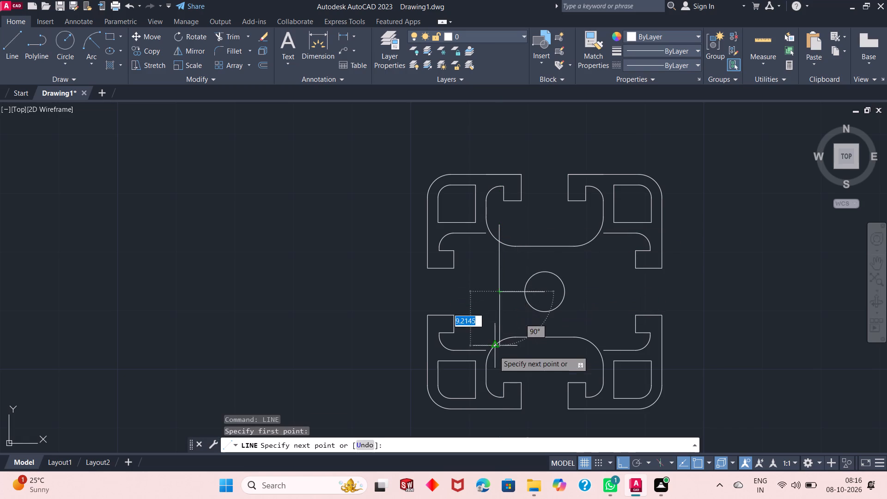
click(500, 363)
right_click(500, 363)
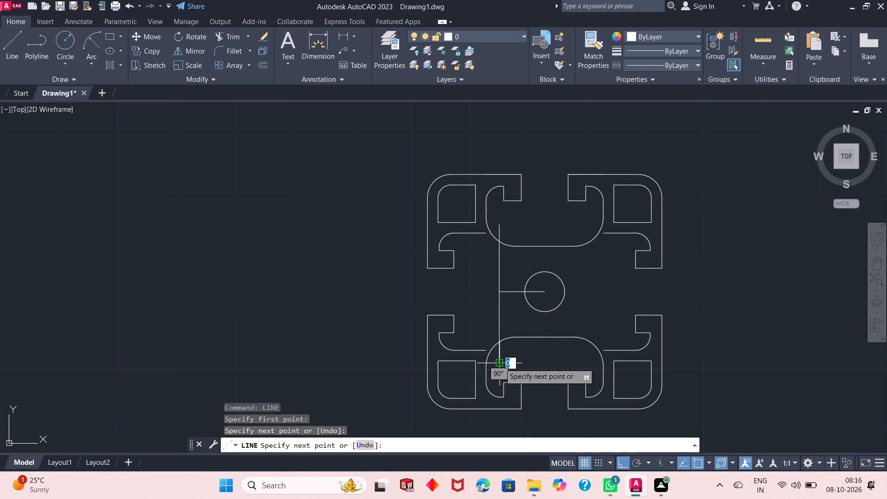
click(541, 239)
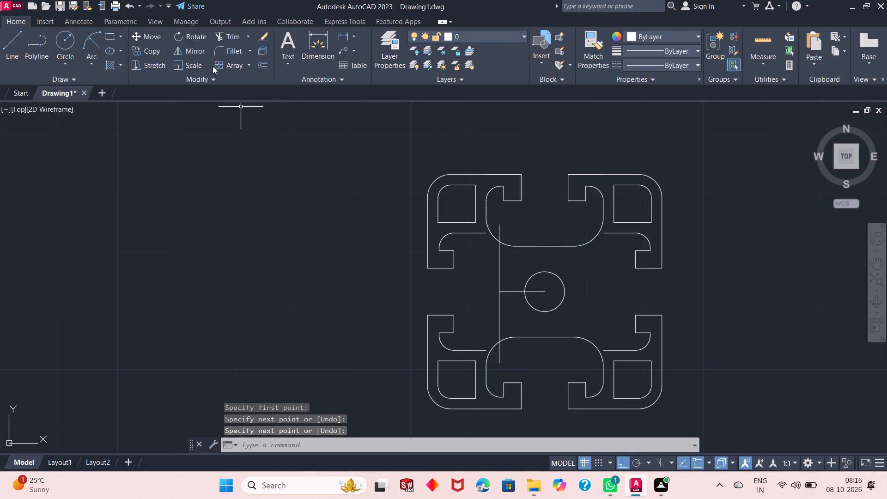
Fillet the left slot's upper and lower horizontal inner walls with the vertical floor lines, using radius 5.
click(231, 55)
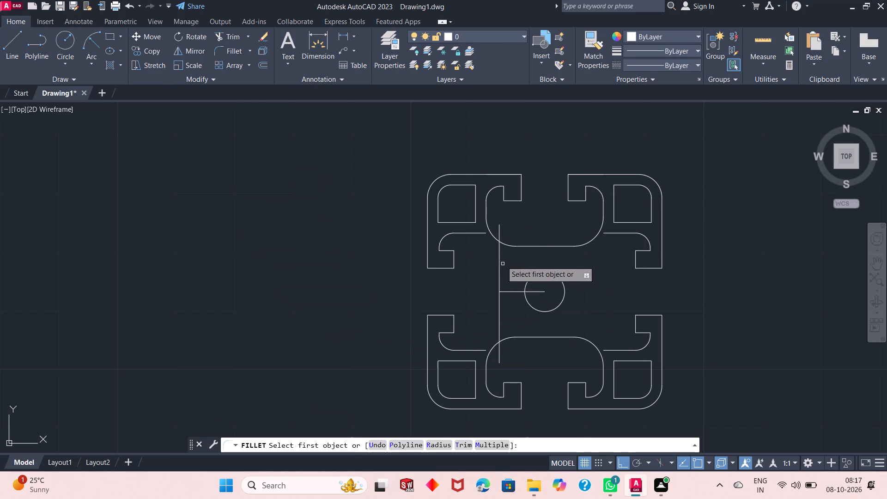
click(468, 234)
click(501, 258)
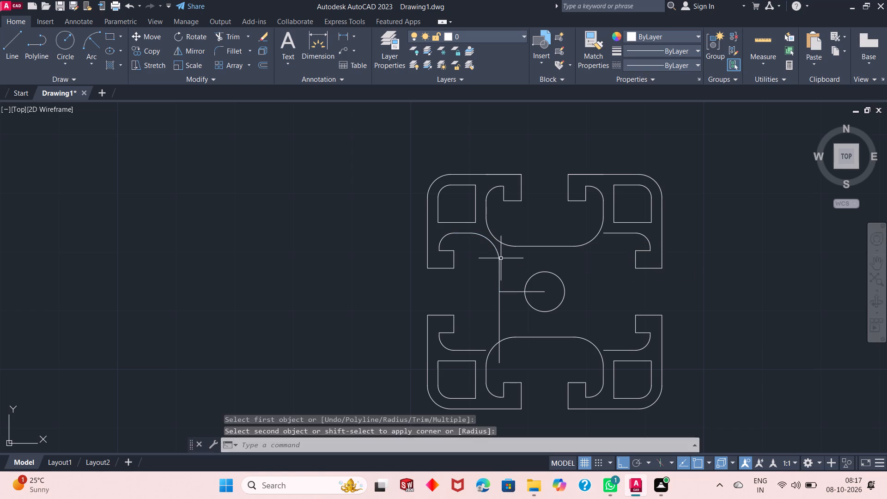
right_click(471, 248)
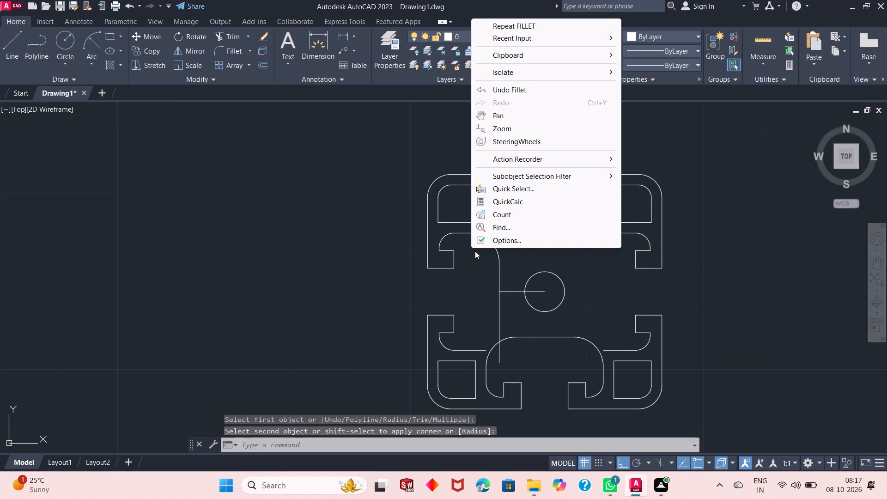
click(511, 22)
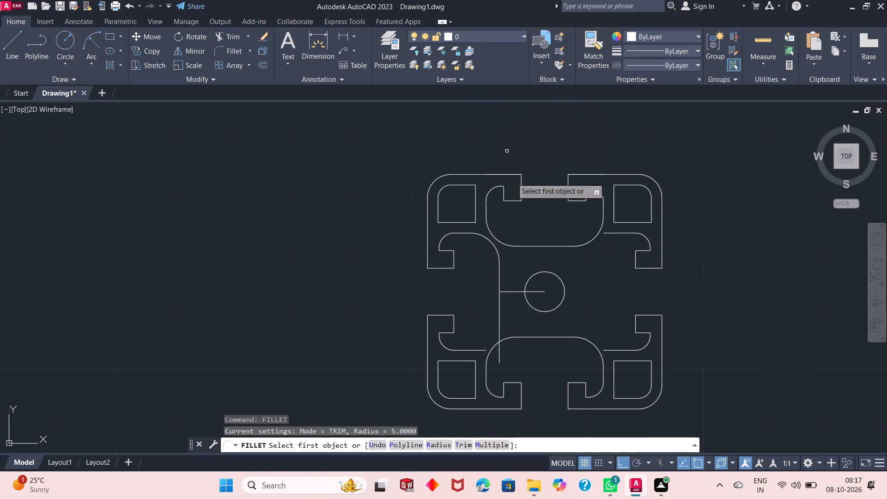
click(475, 351)
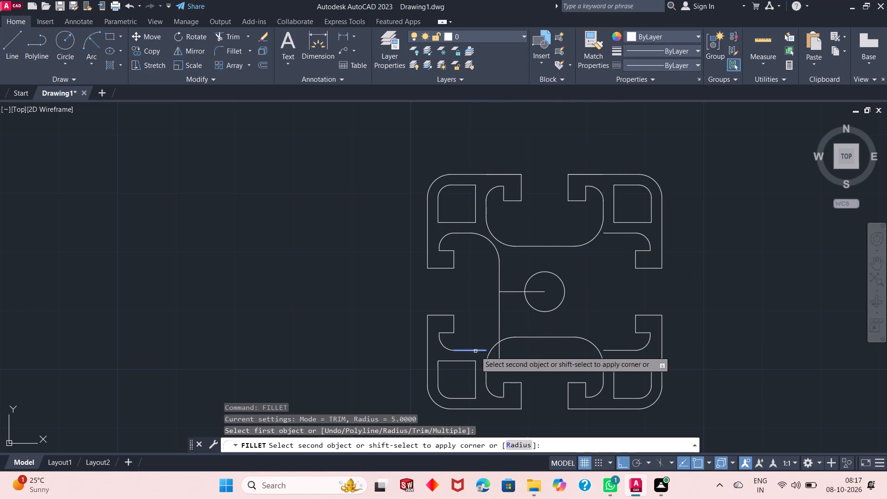
click(501, 326)
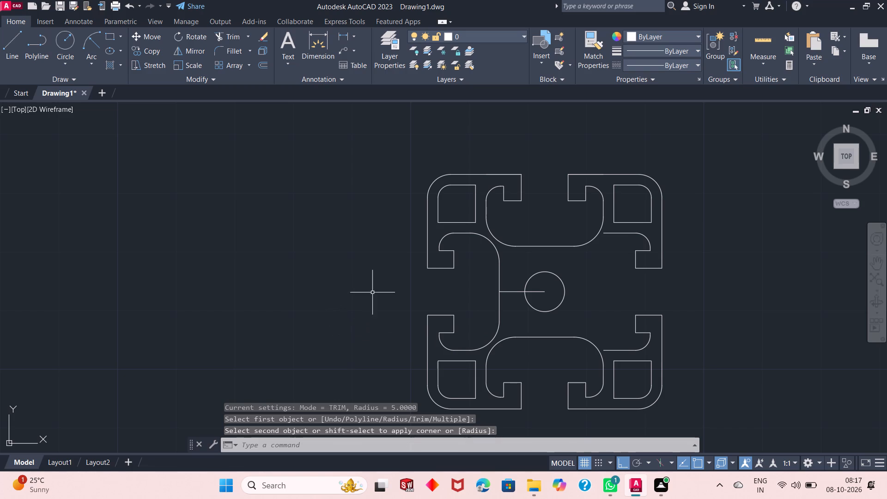
Erase the horizontal construction line between the circle's centre and the left slot floor.
click(506, 290)
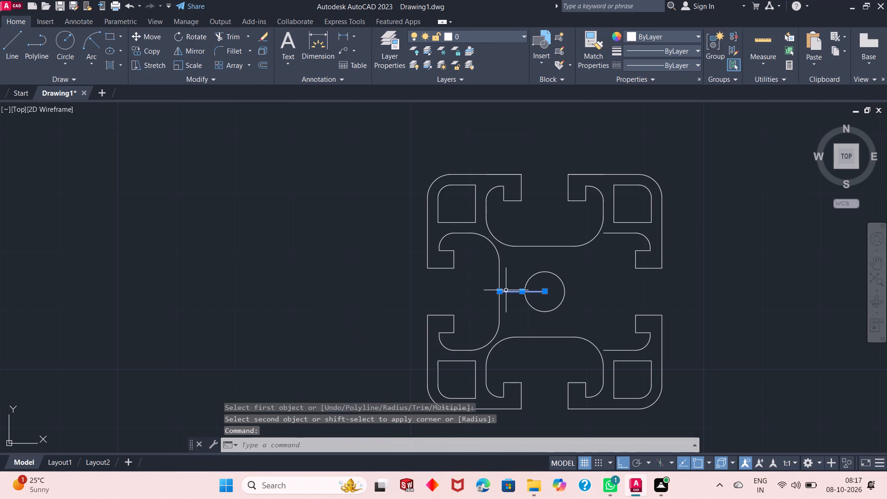
right_click(376, 298)
click(408, 69)
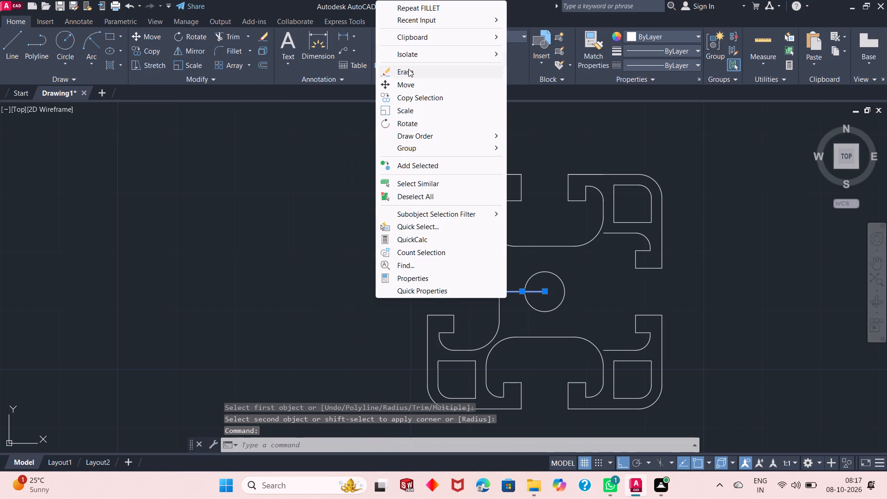
Draw a vertical line across the right slot opening between the midpoints of the two hooks' facing edges.
scroll(408, 209, down, 1)
scroll(640, 243, up, 2)
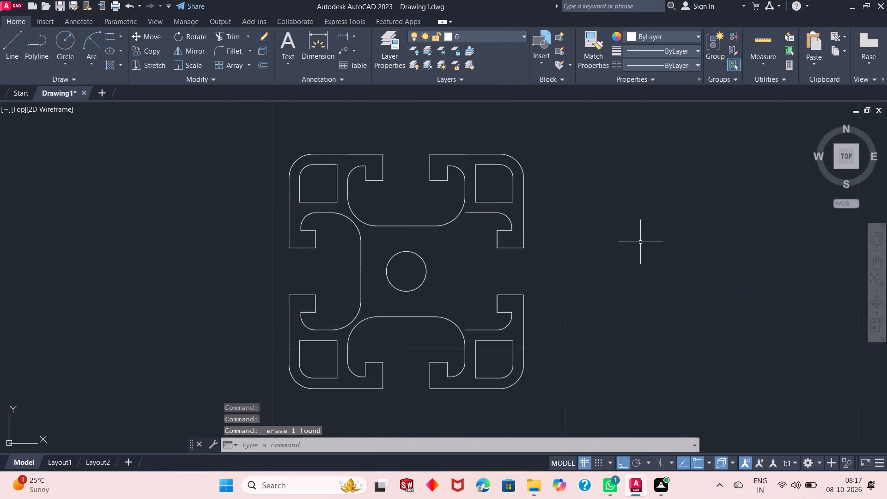
scroll(414, 268, down, 1)
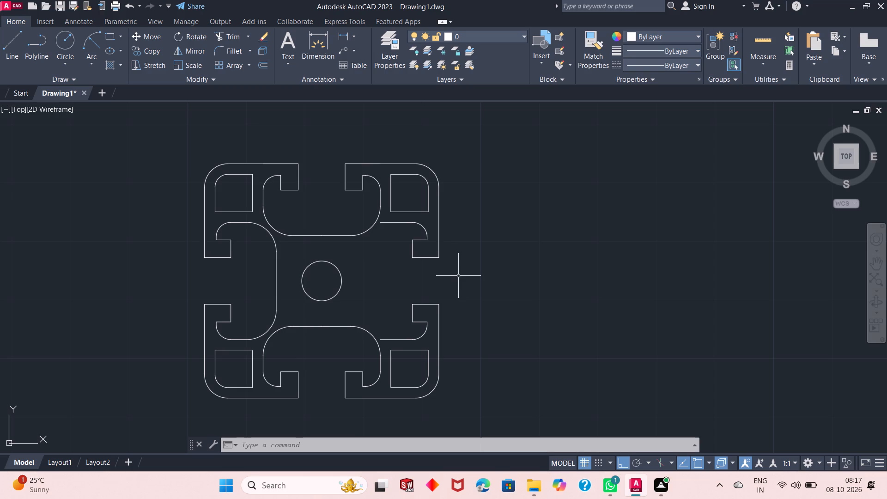
click(16, 48)
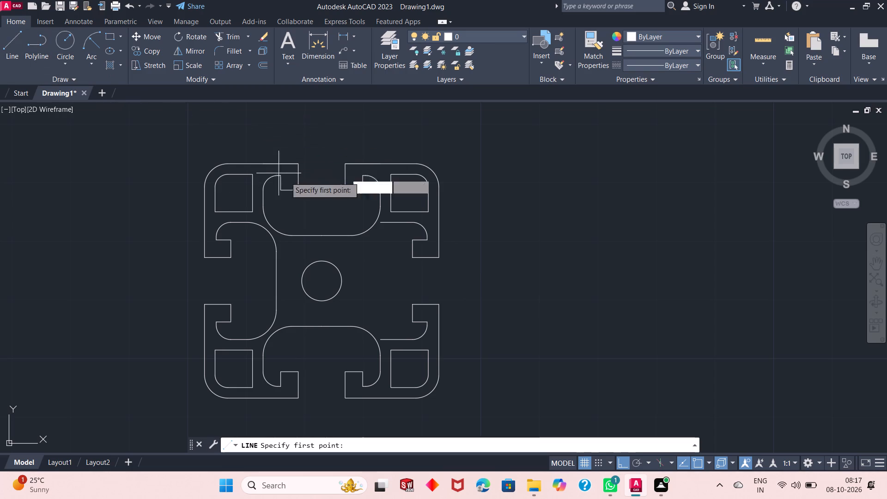
click(428, 260)
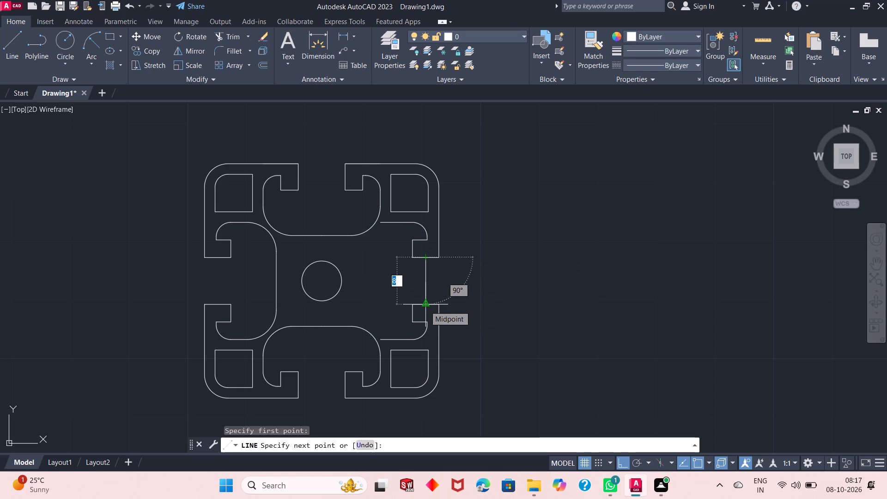
click(425, 306)
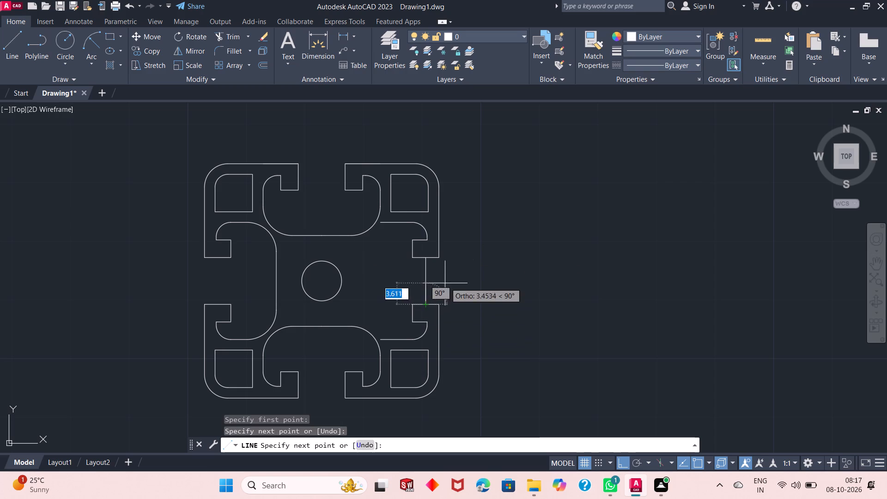
right_click(452, 279)
click(468, 286)
Draw a vertical line across the right slot opening joining the two hooks' outer corners.
right_click(459, 273)
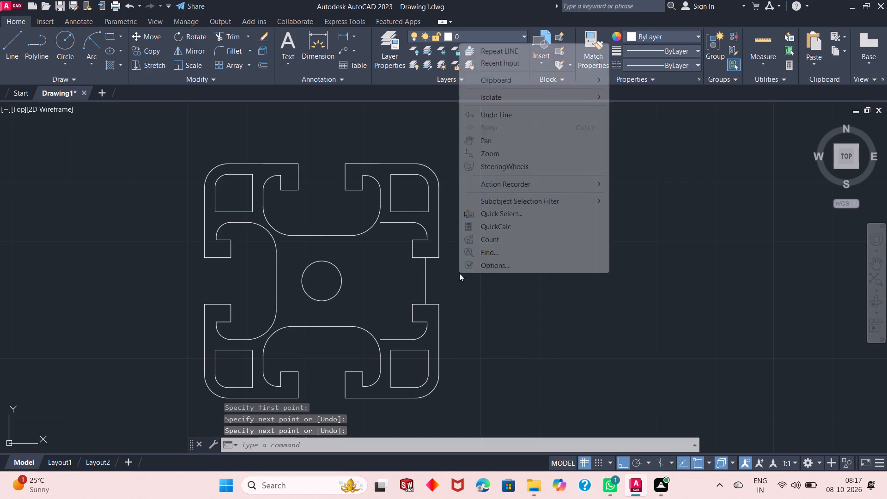
click(516, 51)
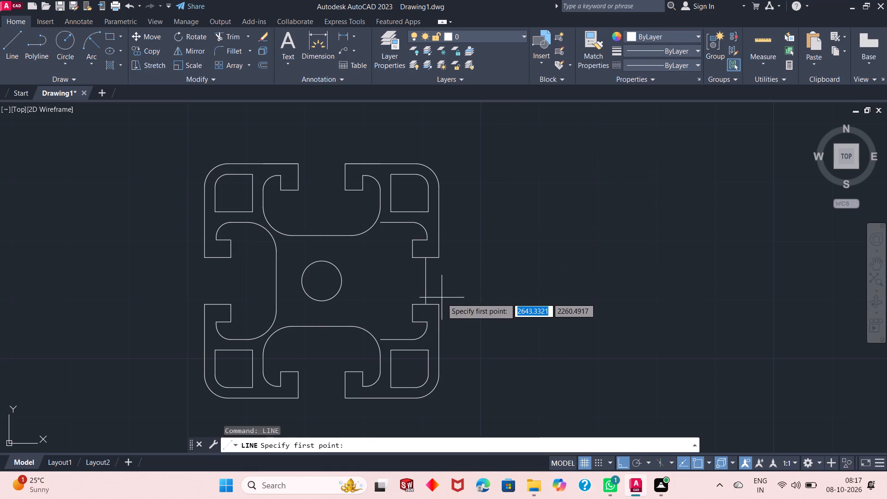
click(439, 305)
click(440, 255)
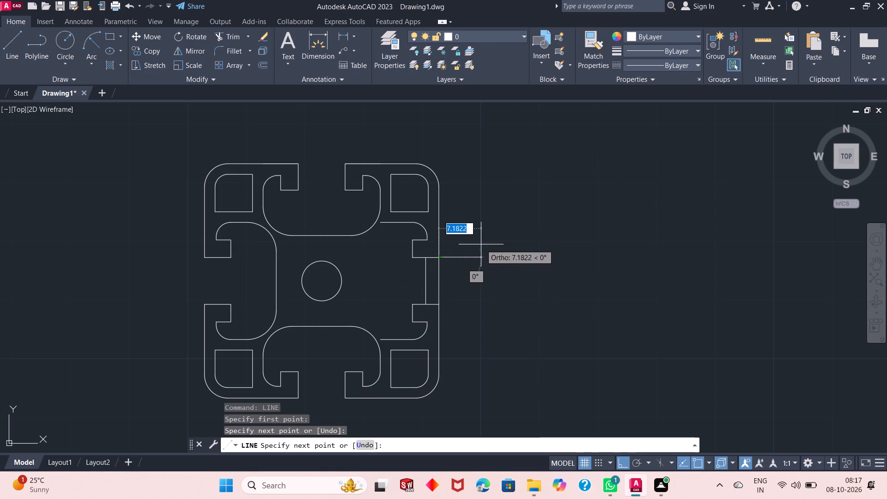
right_click(481, 244)
click(511, 249)
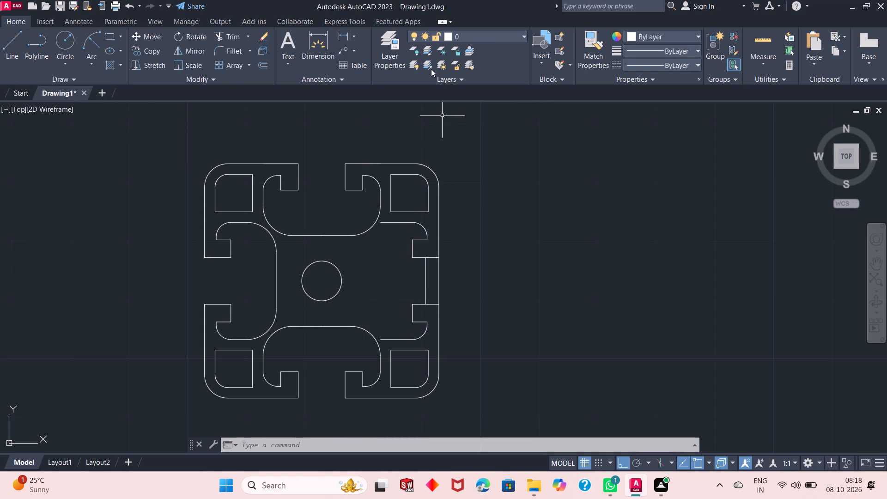
Trim the two hooks' horizontal edges between the inner and outer vertical lines at the right slot opening.
click(225, 40)
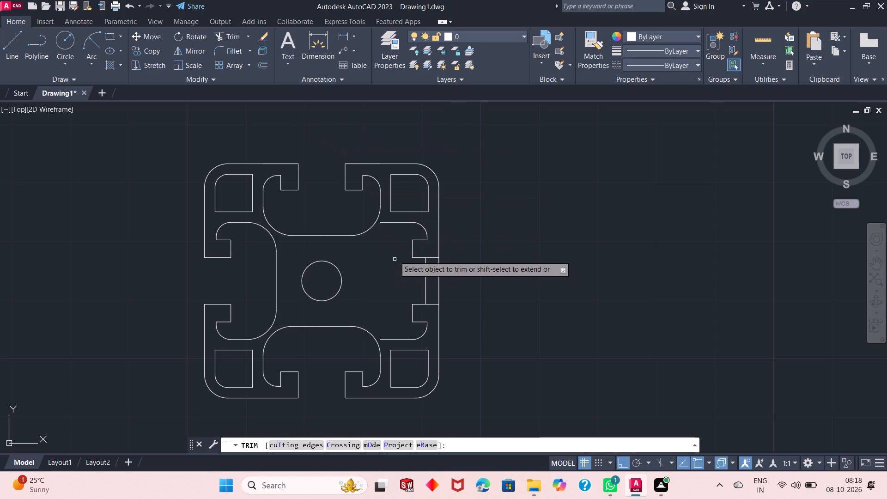
click(430, 263)
click(429, 255)
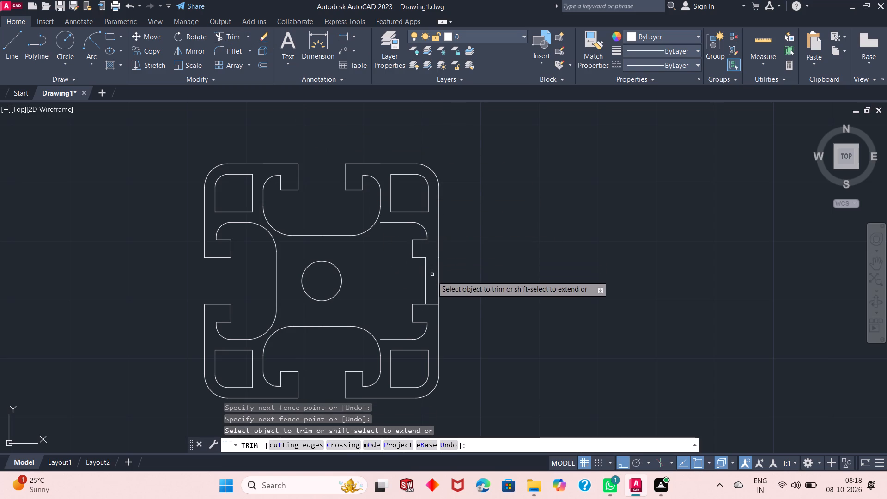
click(432, 306)
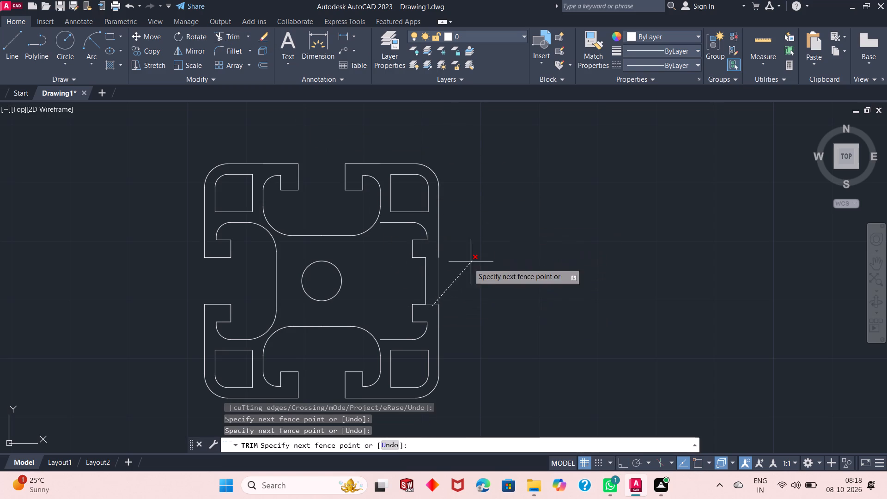
click(431, 298)
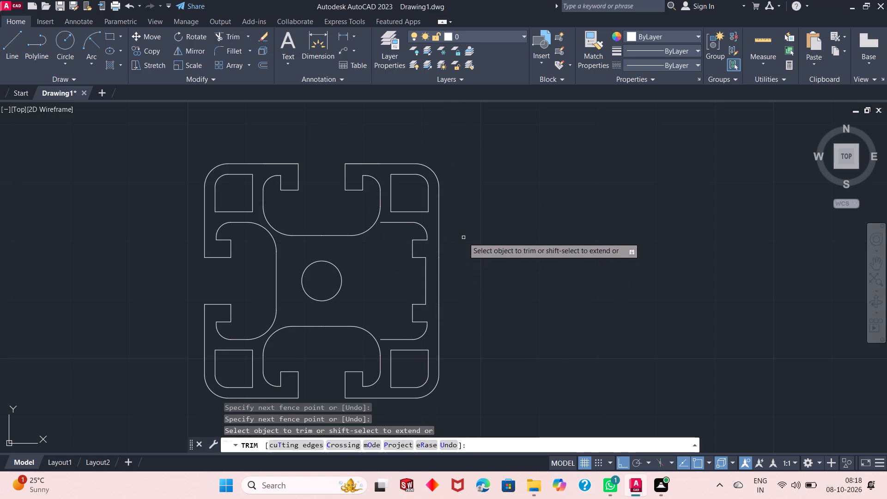
right_click(463, 237)
click(473, 244)
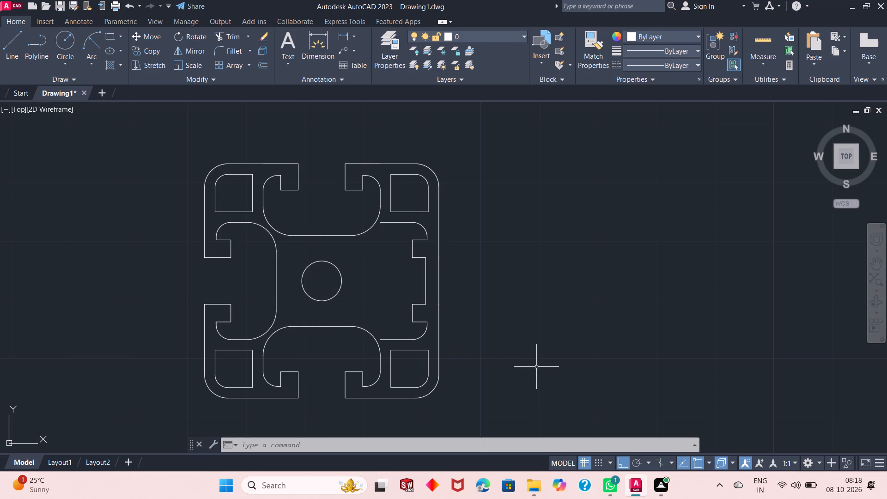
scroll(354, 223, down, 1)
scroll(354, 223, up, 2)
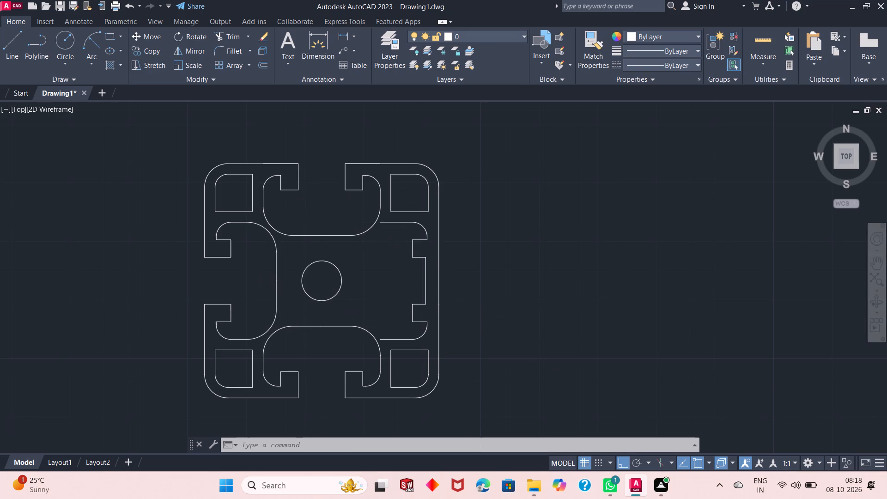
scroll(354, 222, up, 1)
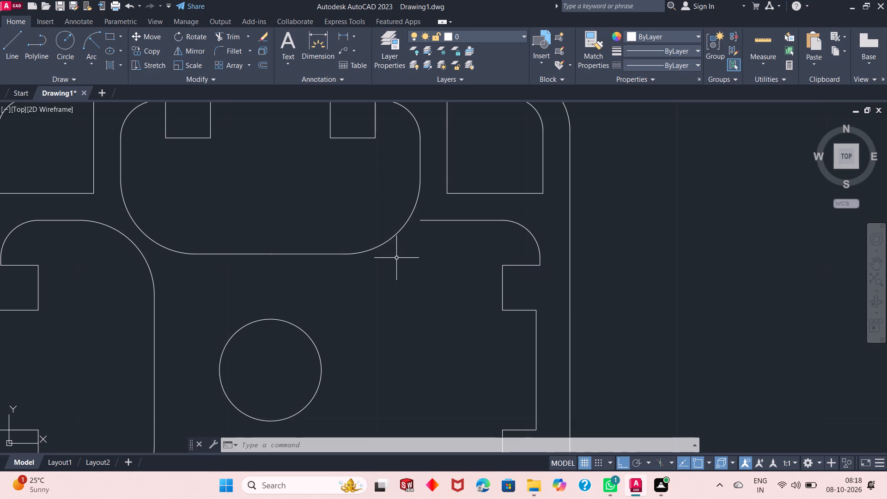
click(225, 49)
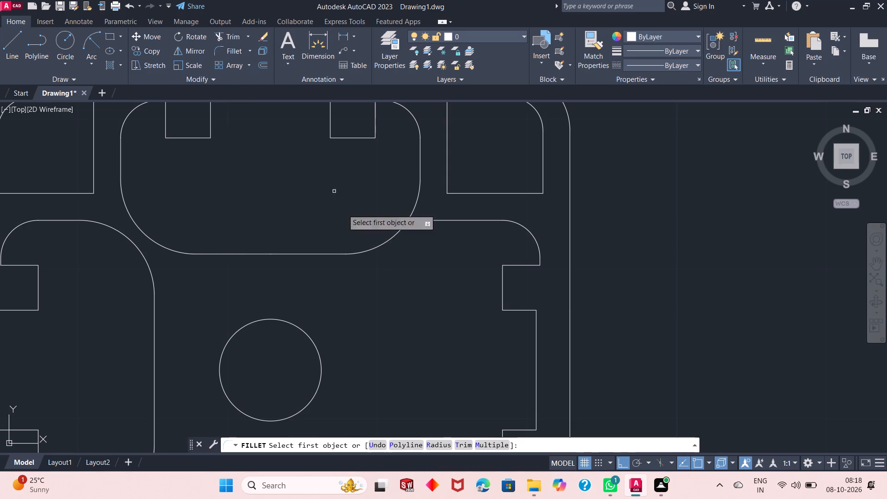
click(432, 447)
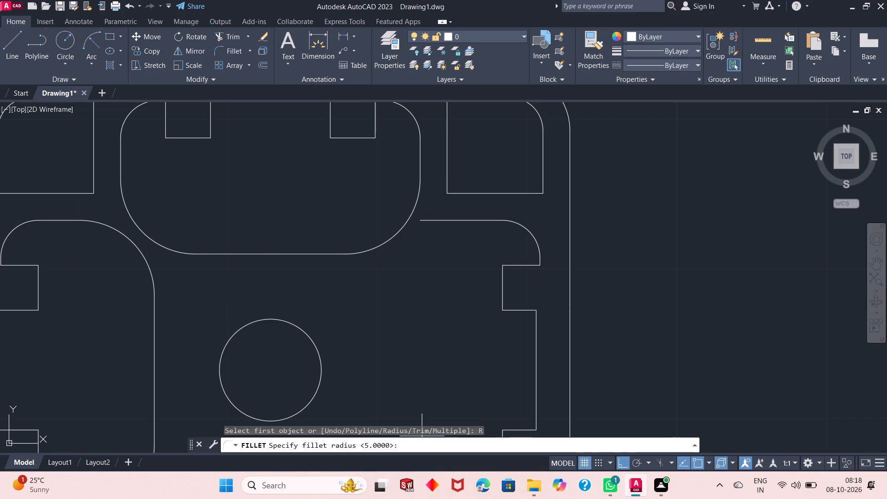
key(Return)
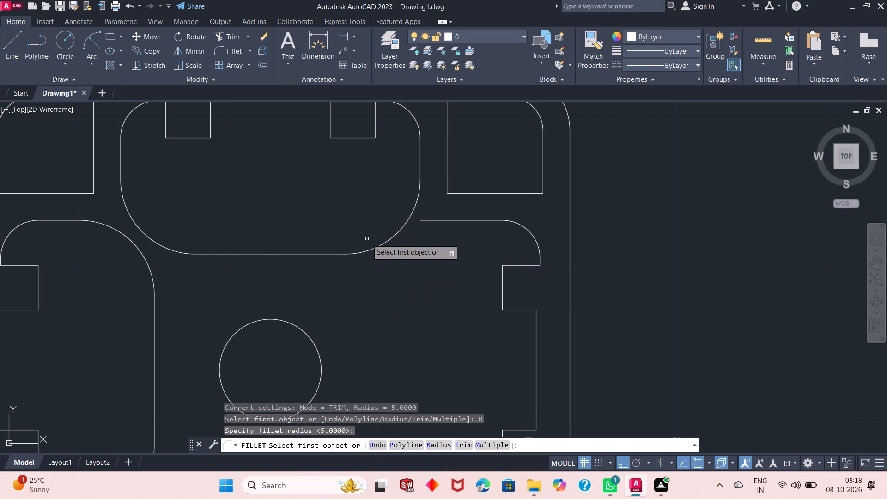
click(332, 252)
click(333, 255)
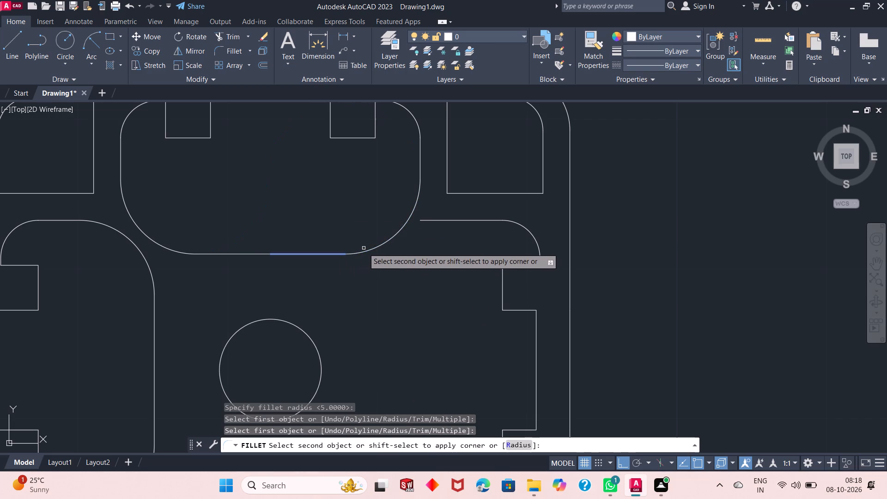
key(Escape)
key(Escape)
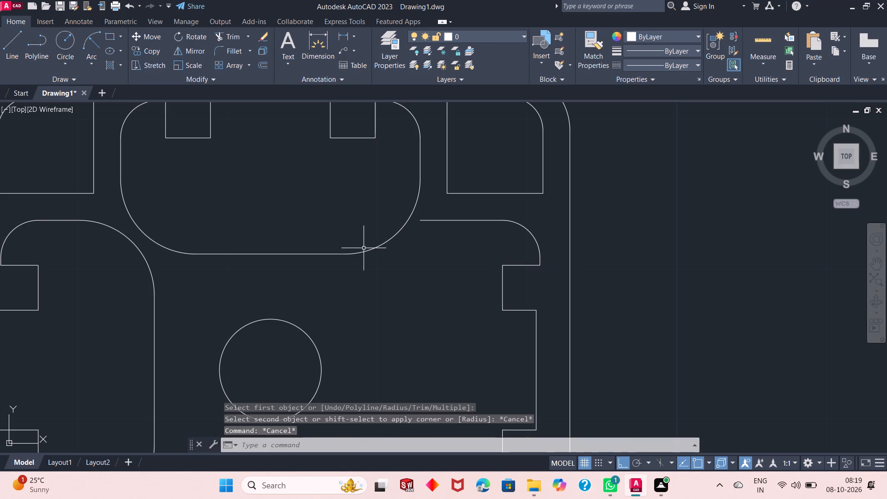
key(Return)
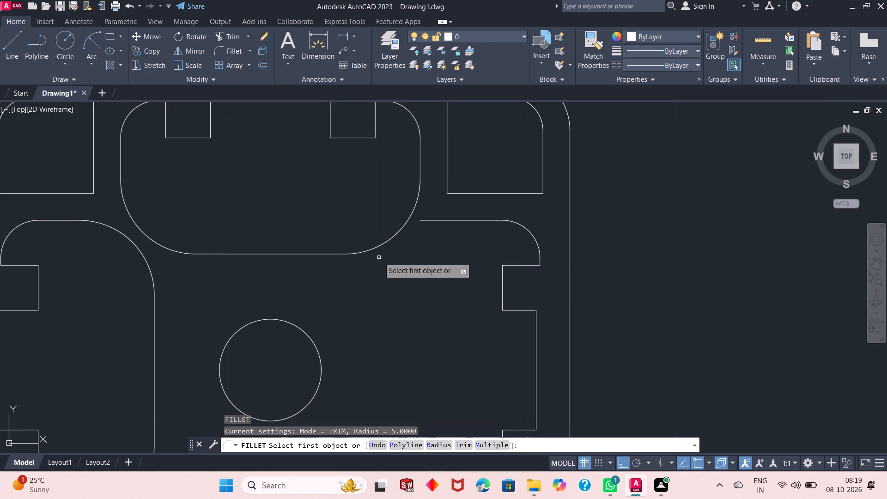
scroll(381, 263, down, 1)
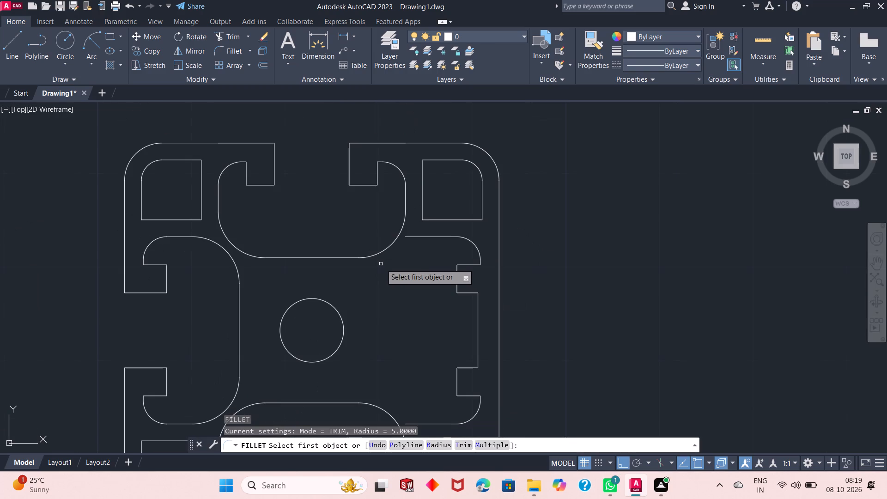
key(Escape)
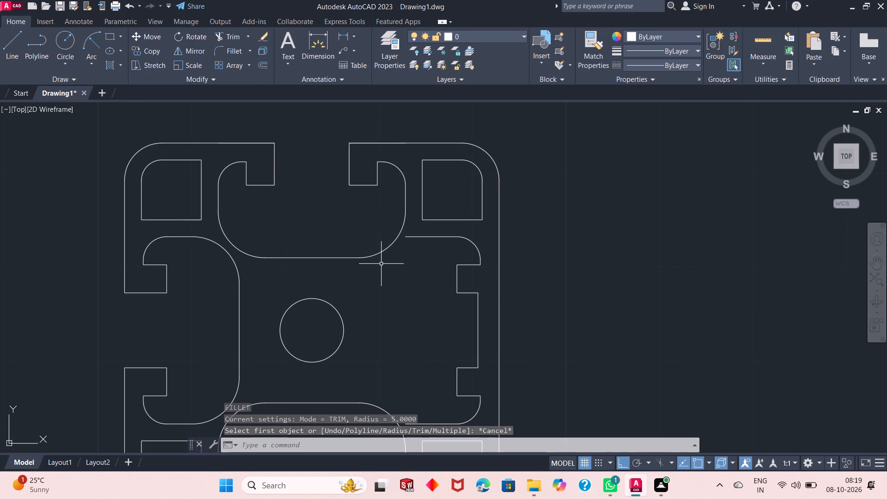
Draw a 7.75 horizontal line rightward from the central circle's centre, continued by a vertical line about 13.9 long upward from its end.
scroll(358, 256, down, 1)
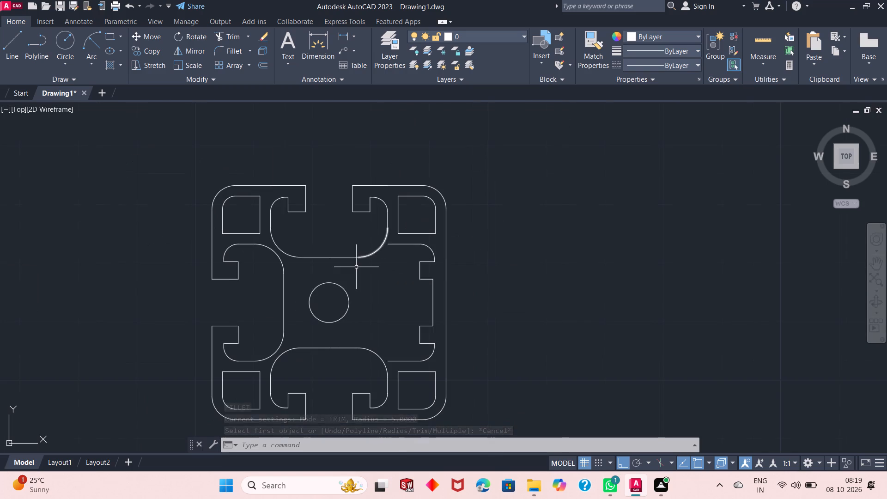
scroll(341, 314, up, 1)
click(5, 51)
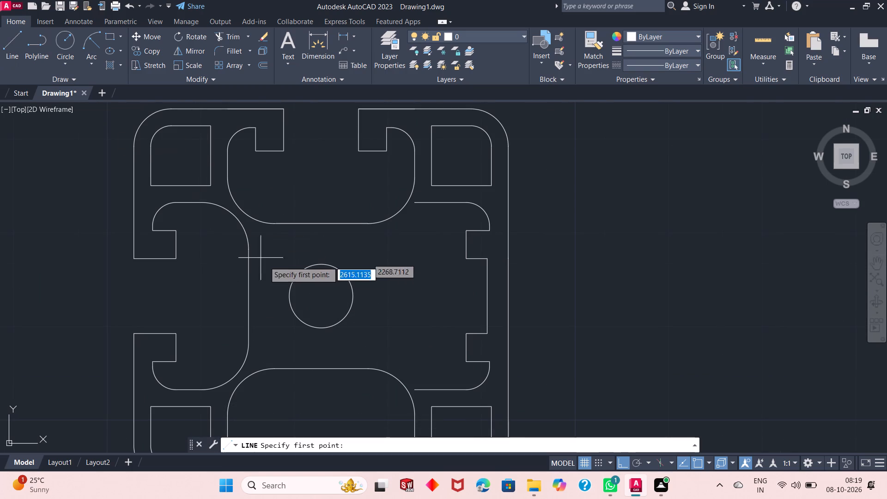
click(322, 296)
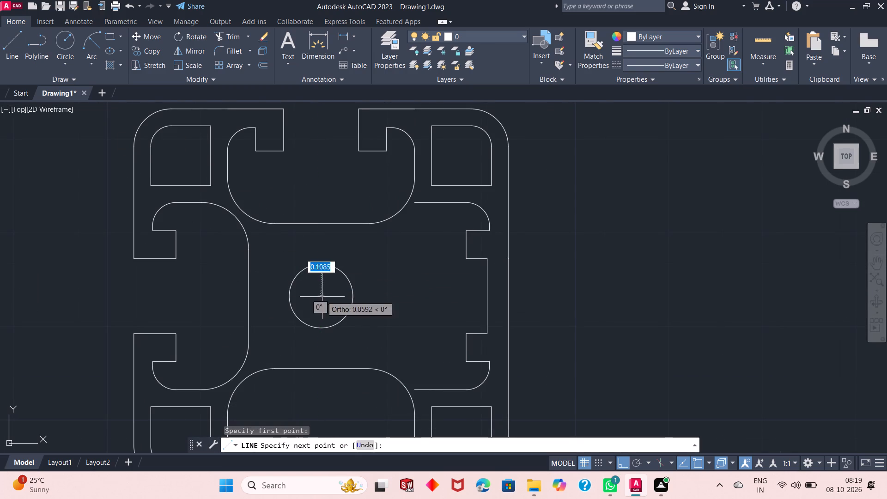
text(7.75)
key(Return)
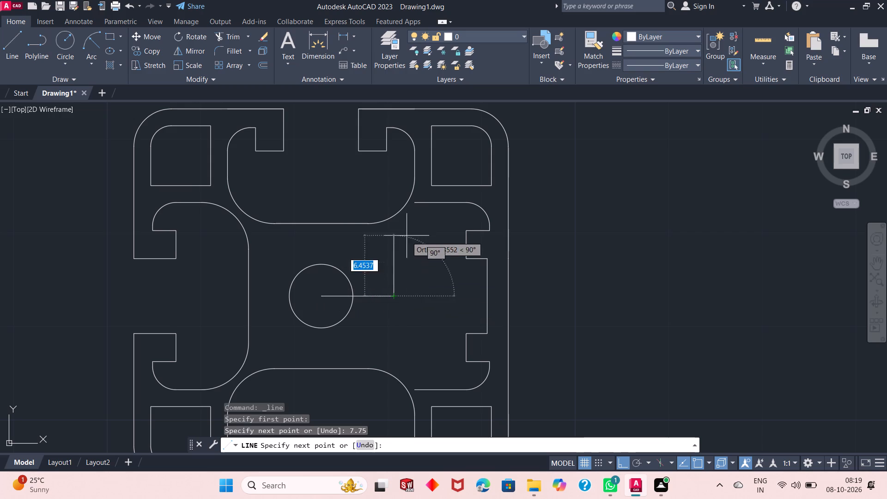
click(404, 165)
right_click(404, 165)
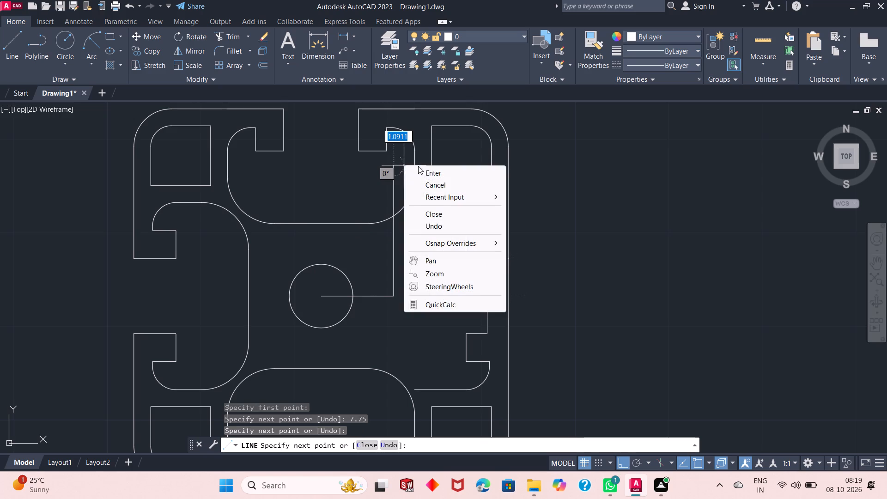
click(420, 167)
right_click(420, 167)
click(428, 176)
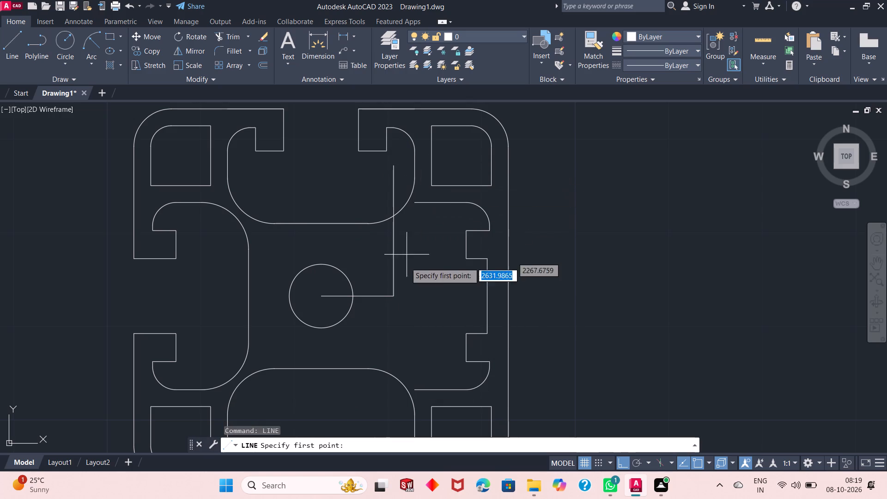
Draw a vertical line downward from the horizontal construction line's outer end, reaching past the right slot's lower edge.
scroll(406, 207, down, 1)
click(398, 263)
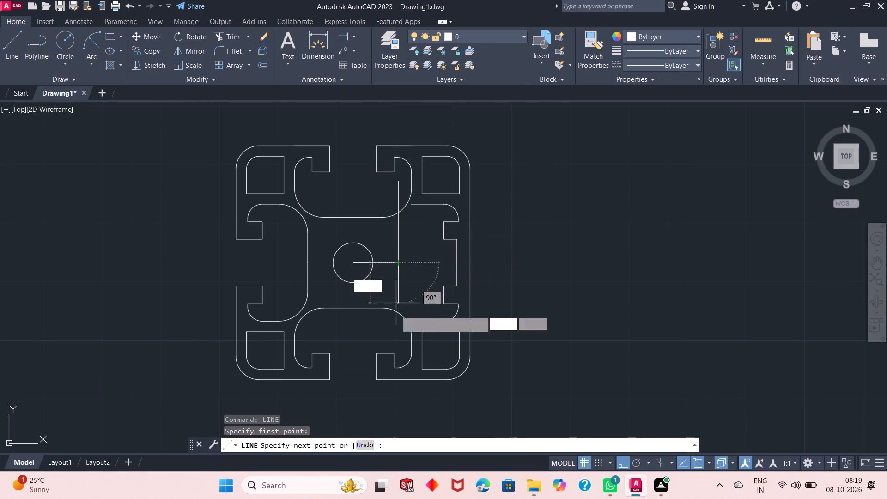
click(401, 347)
right_click(401, 347)
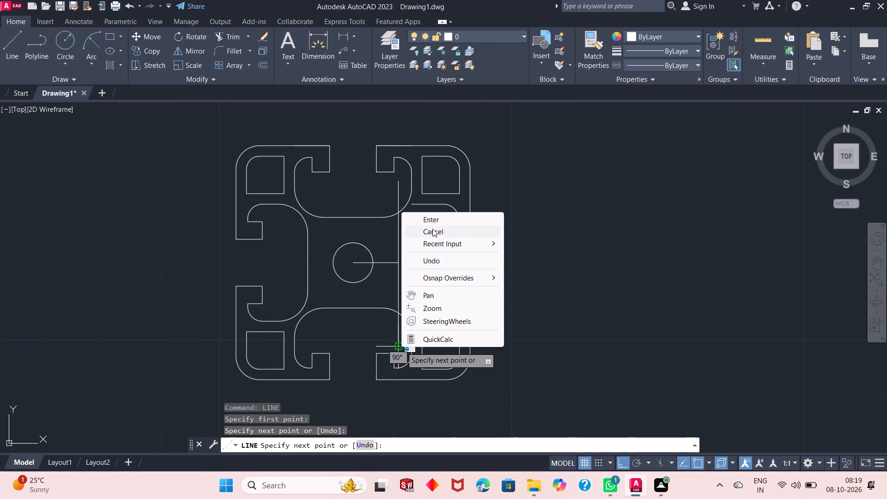
click(432, 223)
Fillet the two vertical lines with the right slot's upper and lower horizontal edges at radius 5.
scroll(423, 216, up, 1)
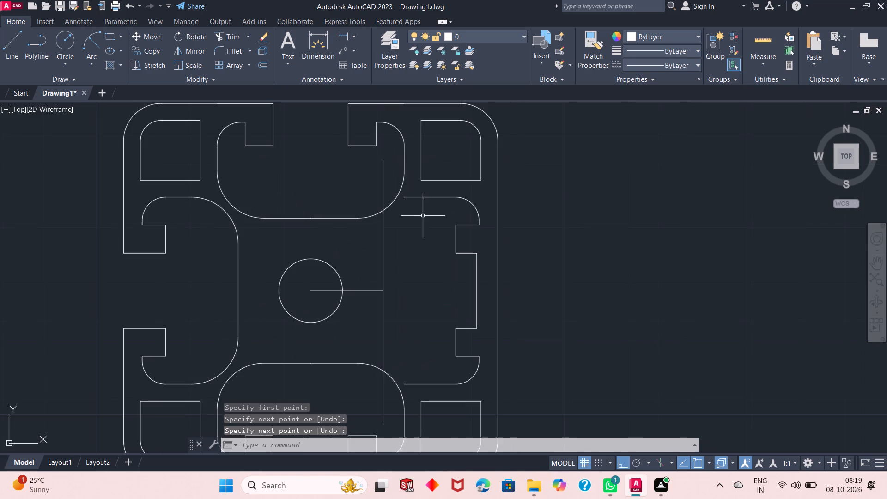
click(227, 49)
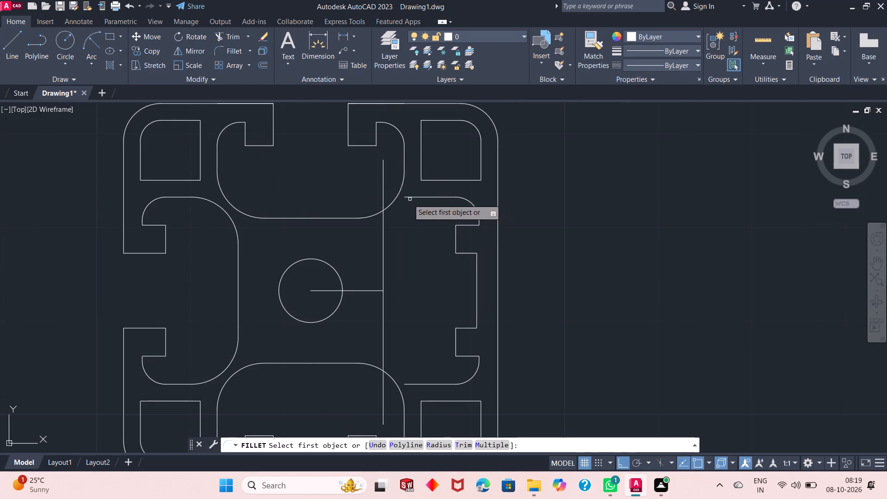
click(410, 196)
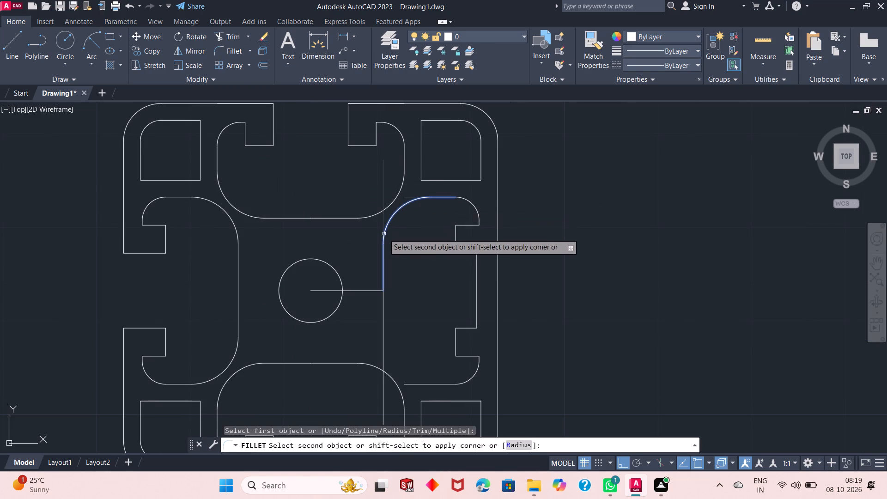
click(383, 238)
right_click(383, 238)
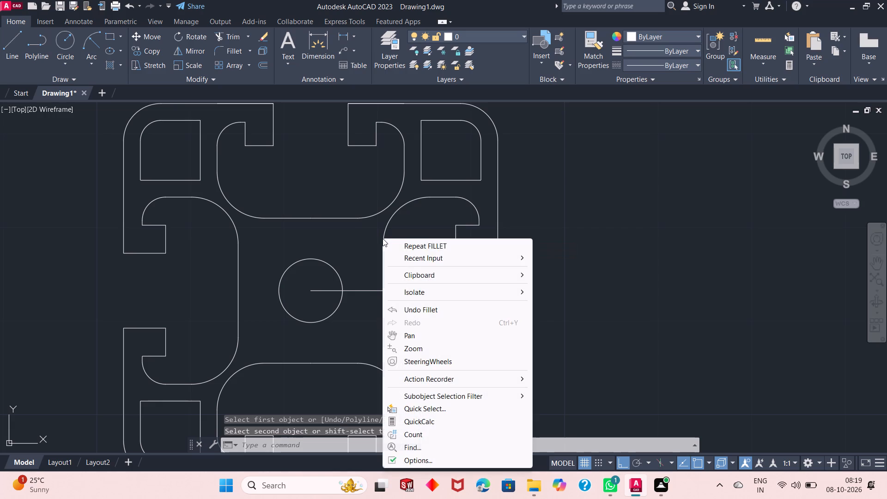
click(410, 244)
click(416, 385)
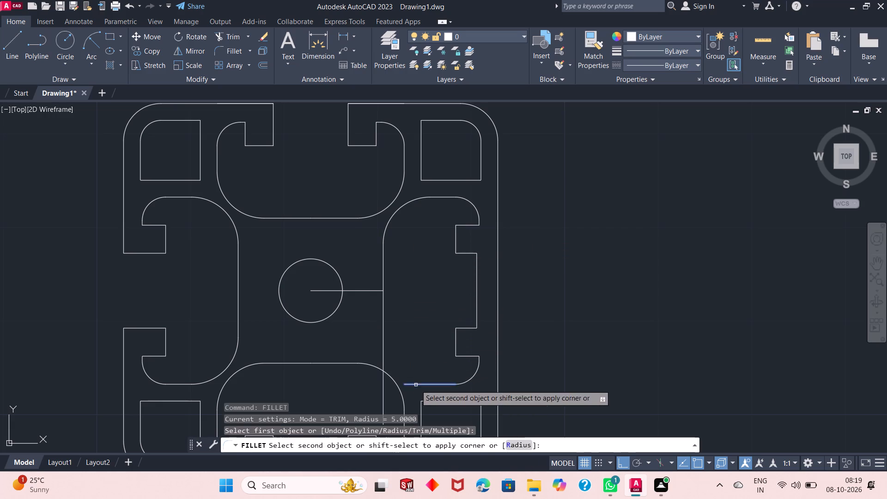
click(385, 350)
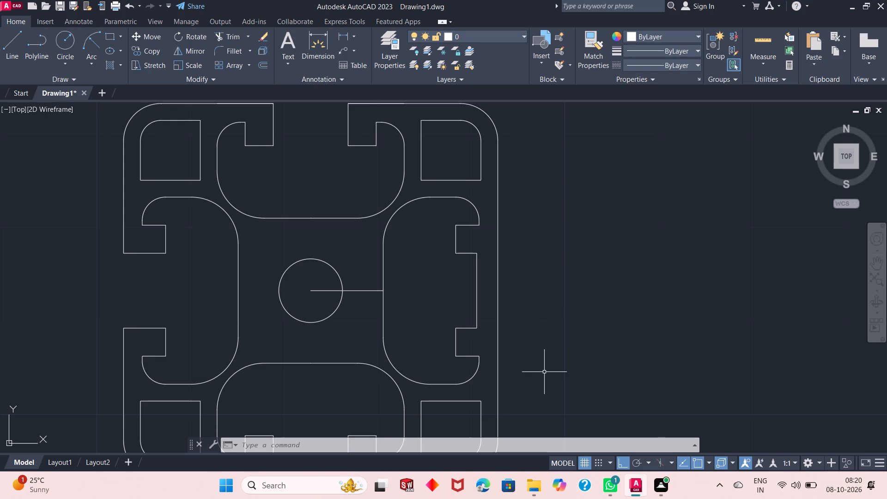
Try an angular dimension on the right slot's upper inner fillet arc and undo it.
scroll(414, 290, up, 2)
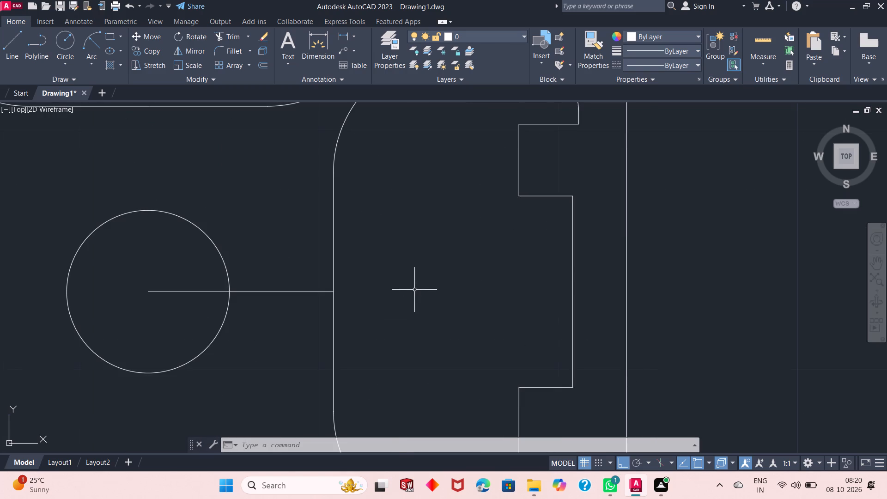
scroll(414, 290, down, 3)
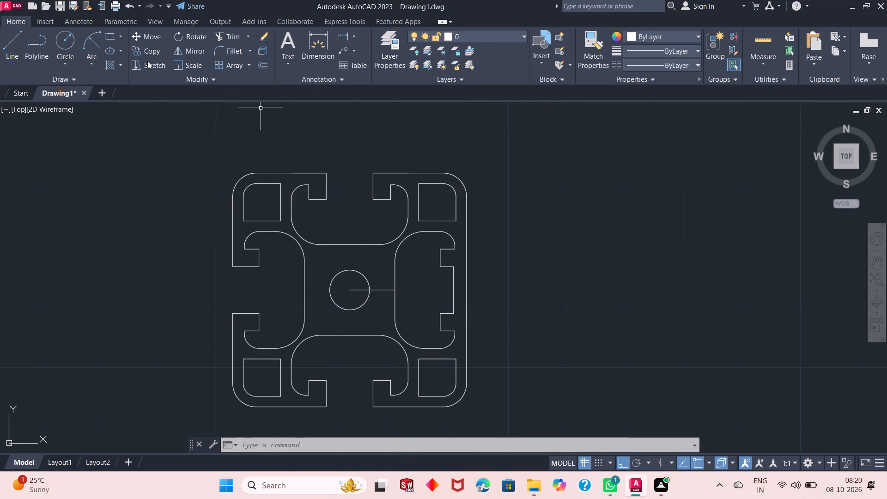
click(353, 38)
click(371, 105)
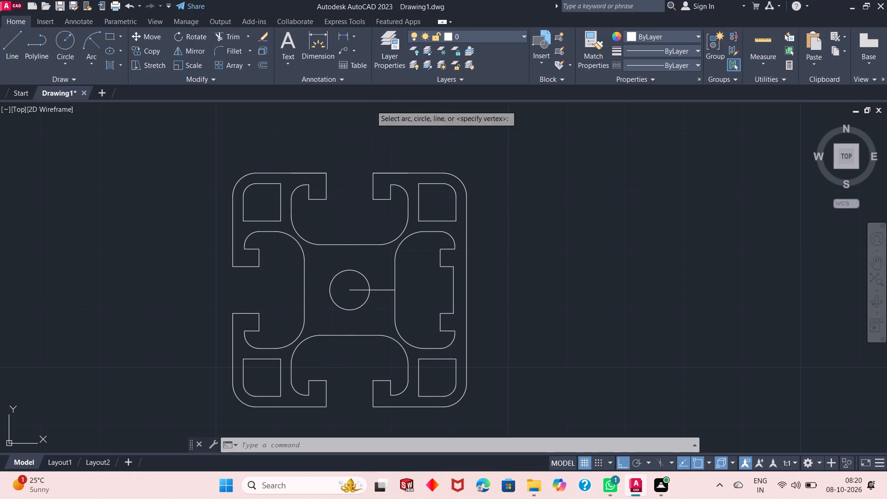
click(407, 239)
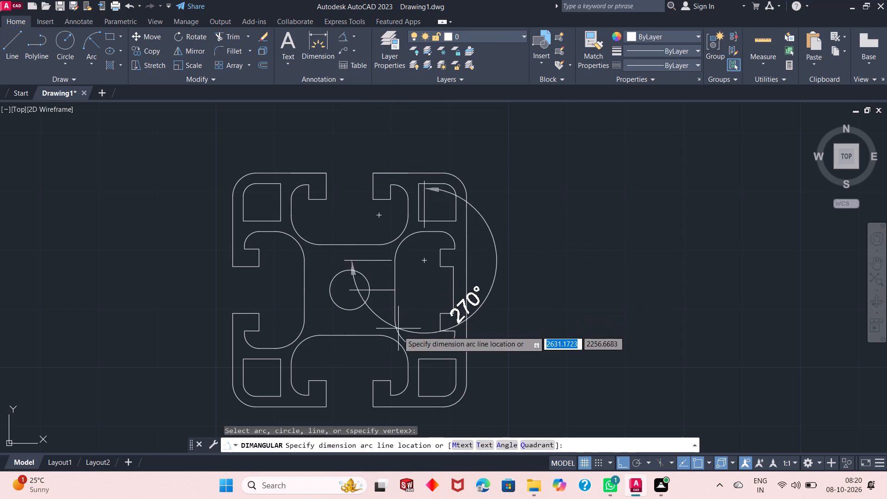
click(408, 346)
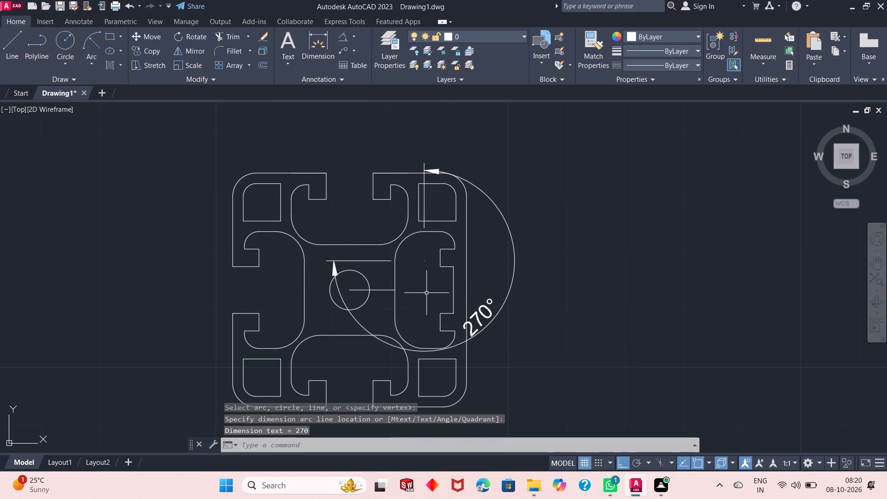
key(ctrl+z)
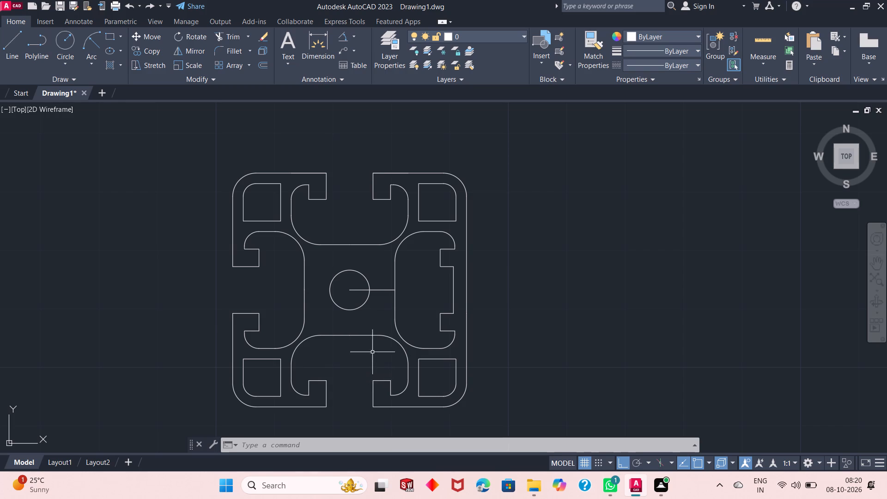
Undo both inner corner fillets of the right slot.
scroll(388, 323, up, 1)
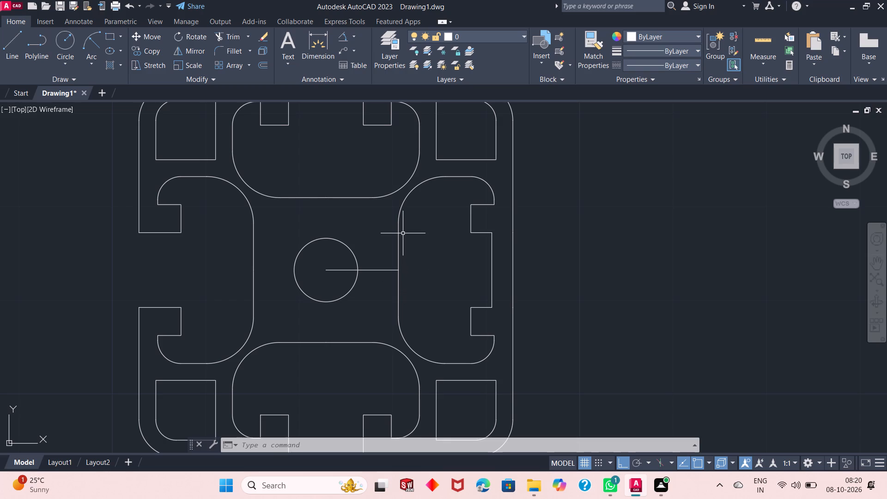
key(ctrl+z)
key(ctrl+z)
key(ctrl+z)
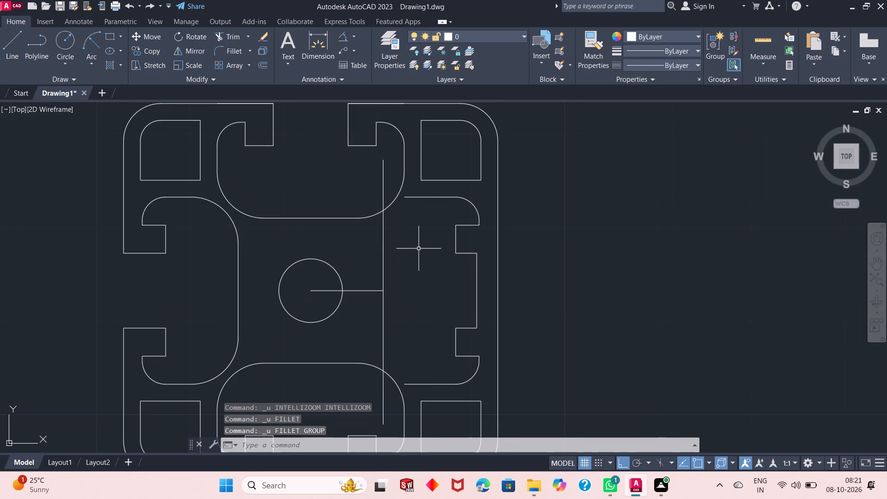
Erase the two vertical lines above and below the horizontal construction line's outer end.
click(382, 256)
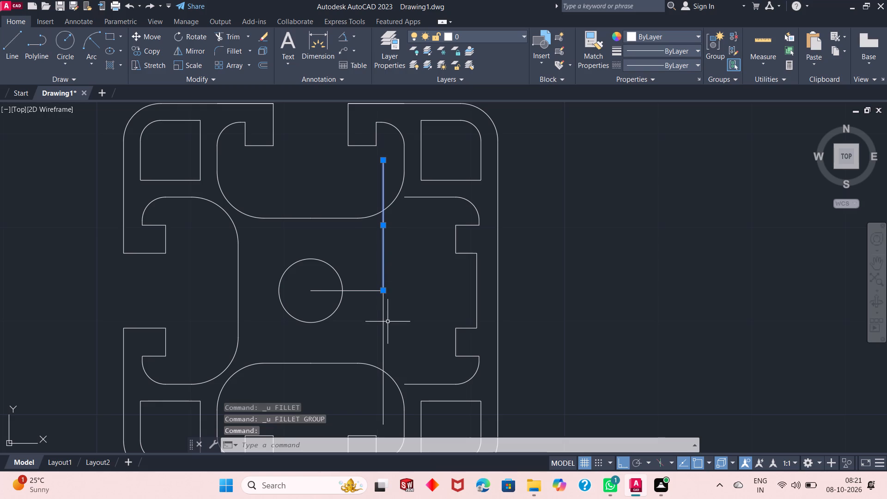
click(384, 329)
right_click(609, 248)
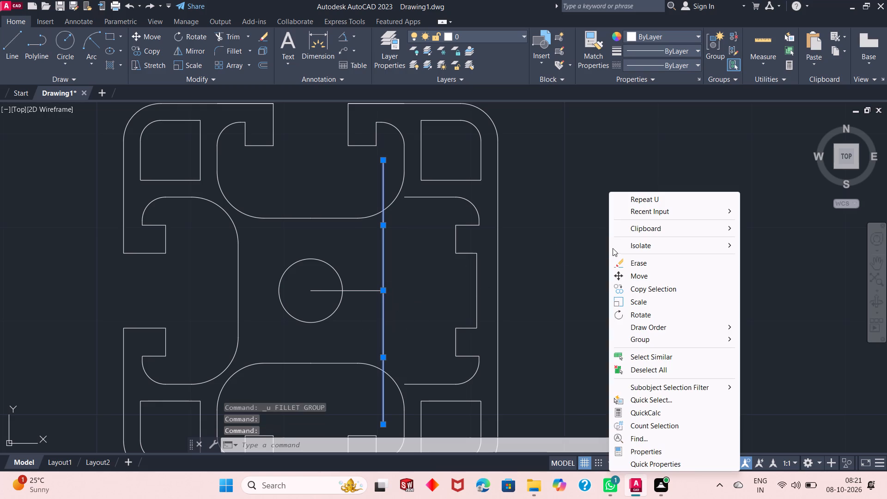
click(628, 265)
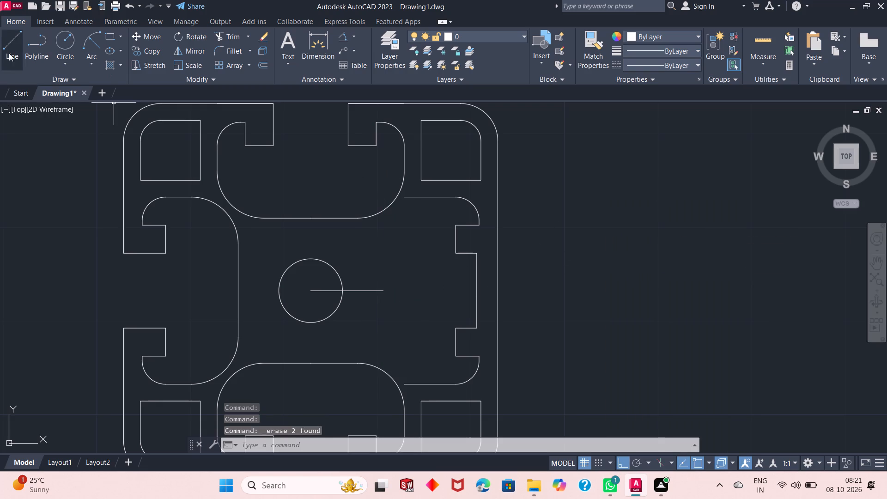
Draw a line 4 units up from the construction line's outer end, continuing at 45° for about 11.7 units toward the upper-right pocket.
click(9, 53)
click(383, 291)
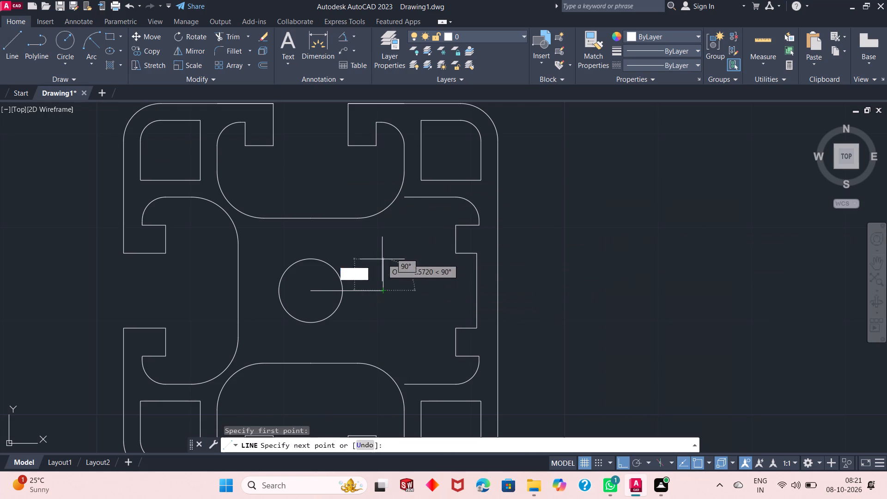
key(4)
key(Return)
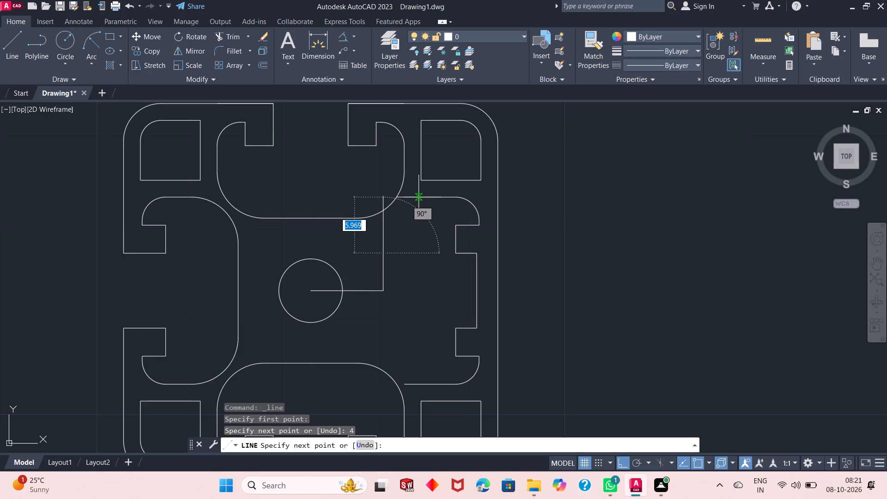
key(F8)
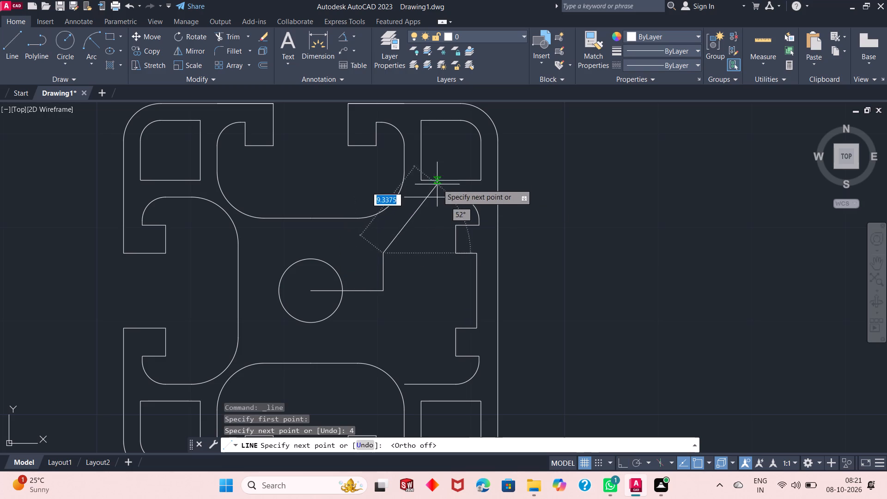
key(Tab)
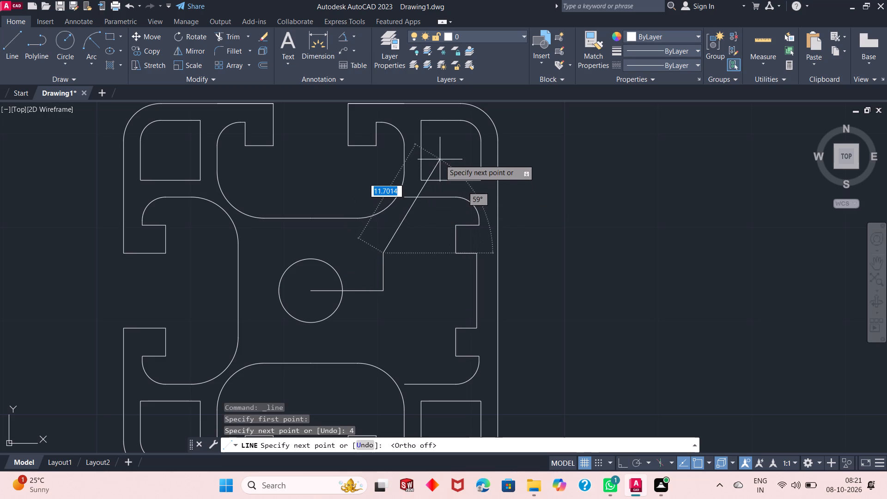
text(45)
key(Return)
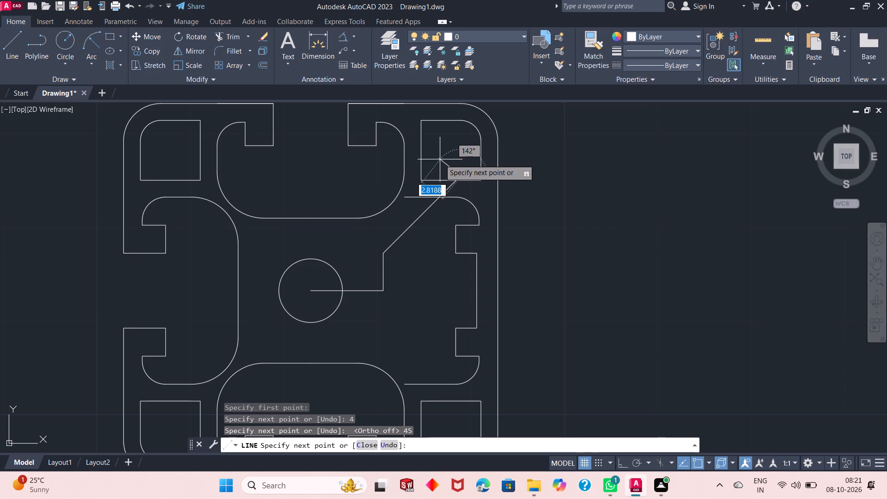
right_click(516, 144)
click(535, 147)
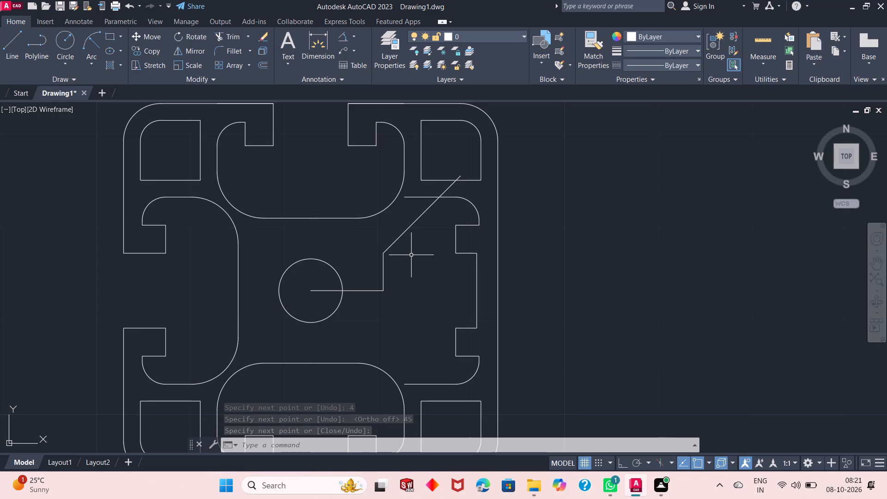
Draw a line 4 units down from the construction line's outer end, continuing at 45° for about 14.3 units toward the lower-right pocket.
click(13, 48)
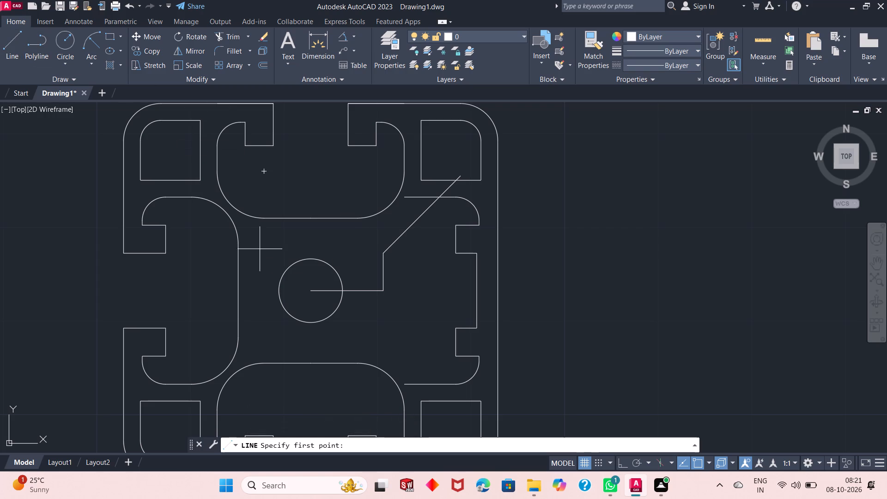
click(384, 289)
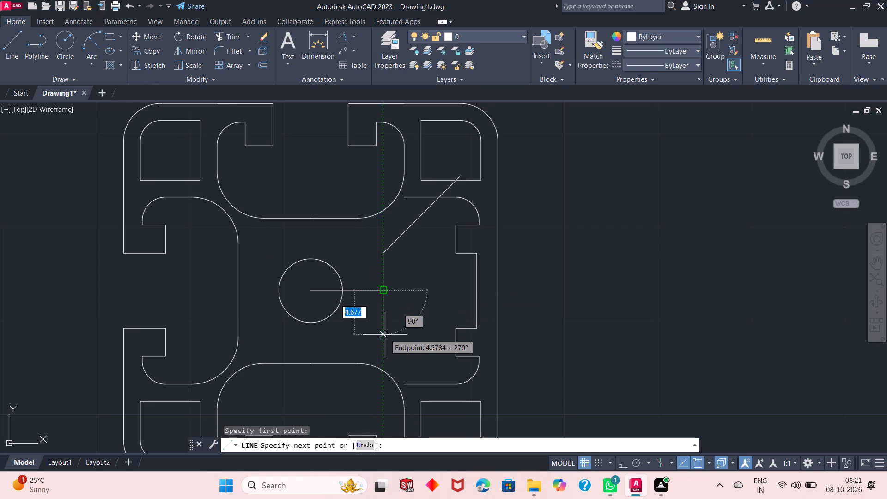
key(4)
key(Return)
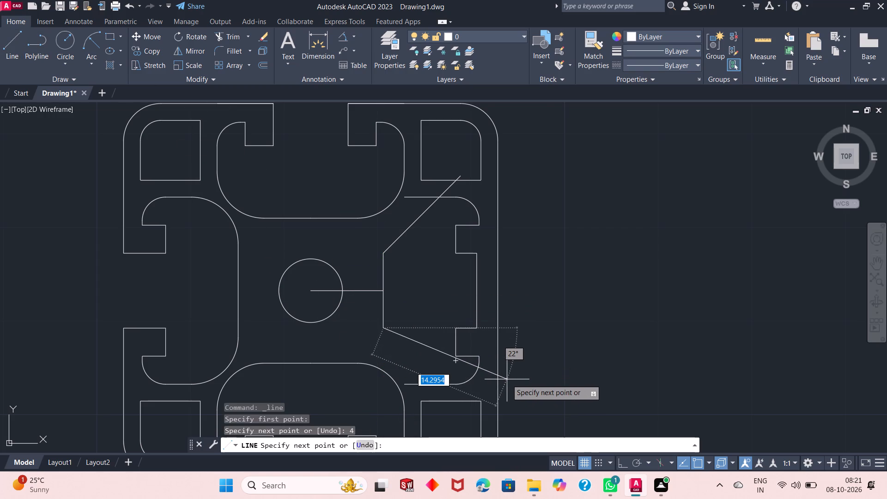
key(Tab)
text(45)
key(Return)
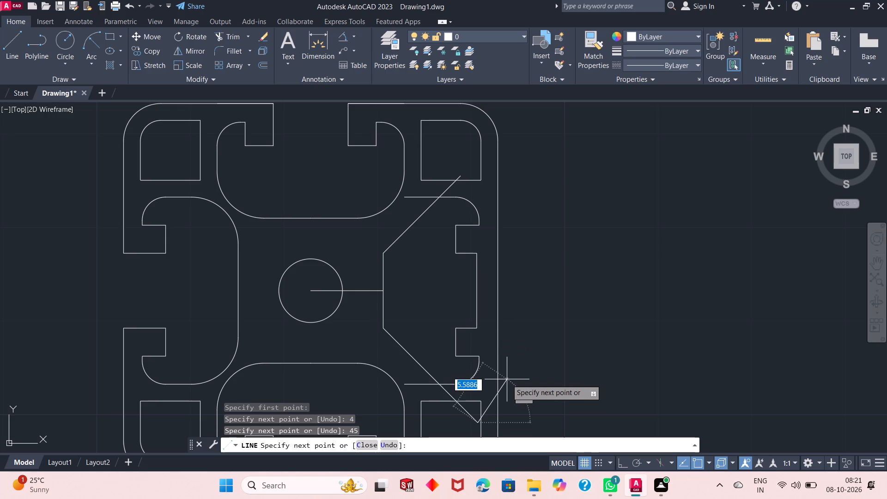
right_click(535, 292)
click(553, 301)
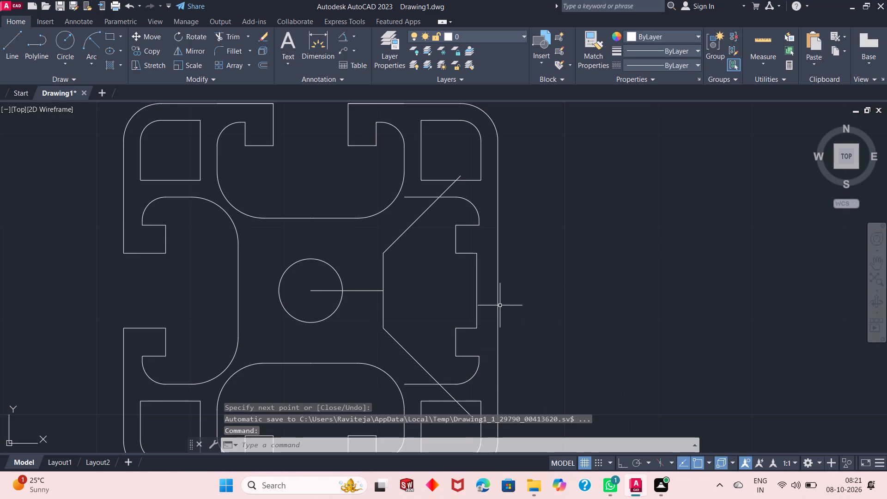
Check the angle between the right slot's upper and lower slanted lines with an angular dimension.
scroll(431, 299, up, 1)
scroll(431, 253, down, 1)
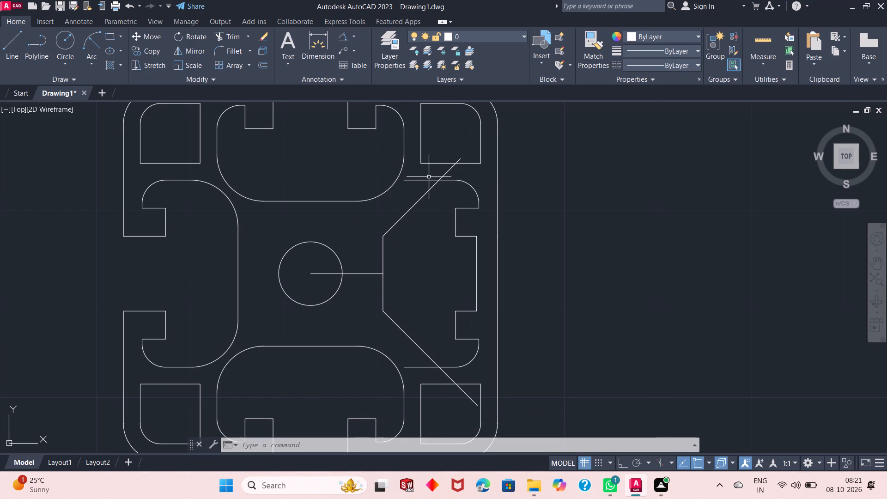
click(341, 36)
click(402, 213)
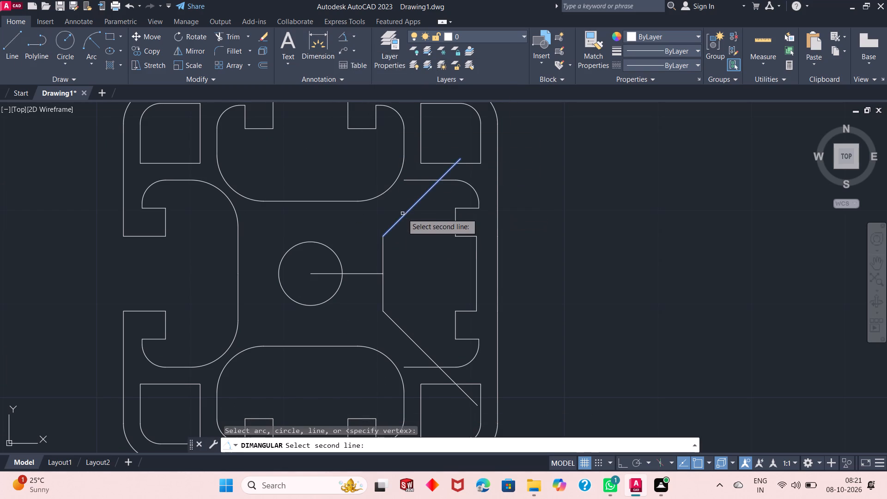
click(396, 324)
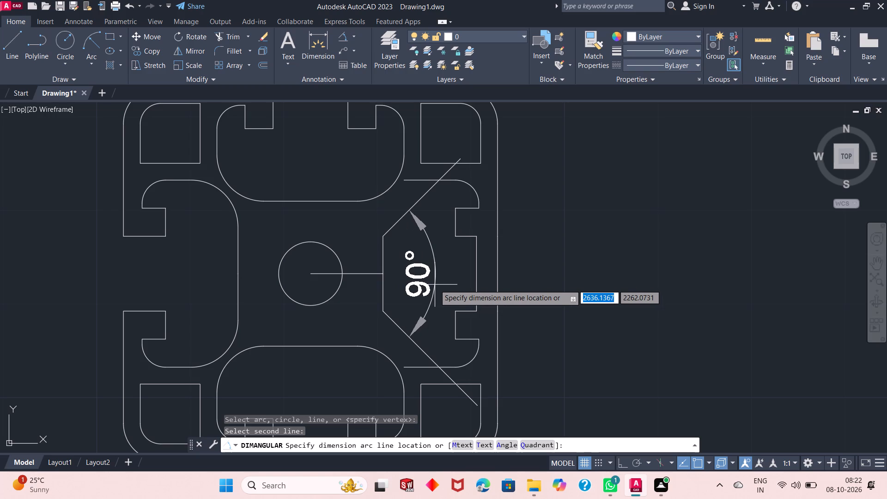
key(Escape)
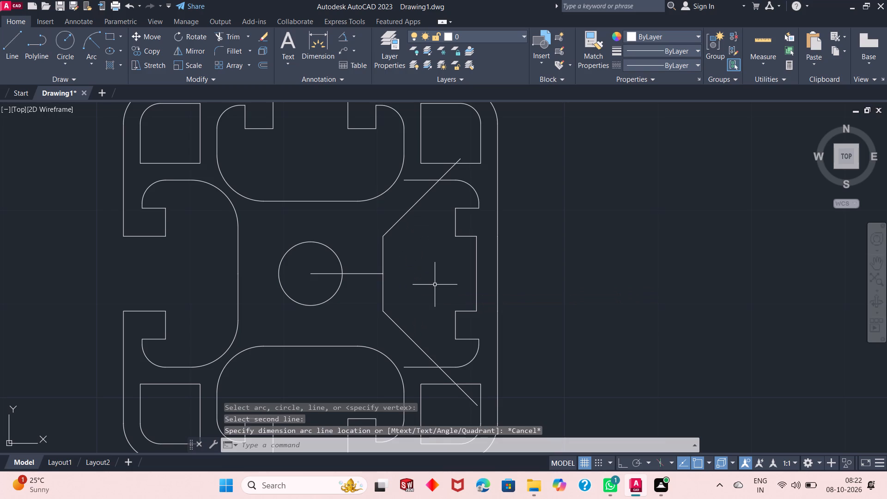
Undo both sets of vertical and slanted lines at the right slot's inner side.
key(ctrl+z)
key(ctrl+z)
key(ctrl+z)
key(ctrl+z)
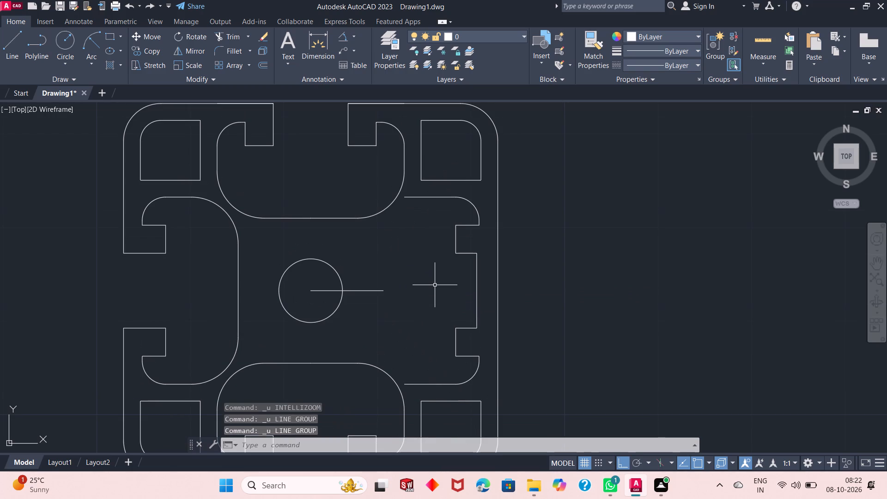
Draw a line 5 units up from the construction line's outer end, continuing at 45° for about 11.6 units toward the upper-right pocket.
click(12, 42)
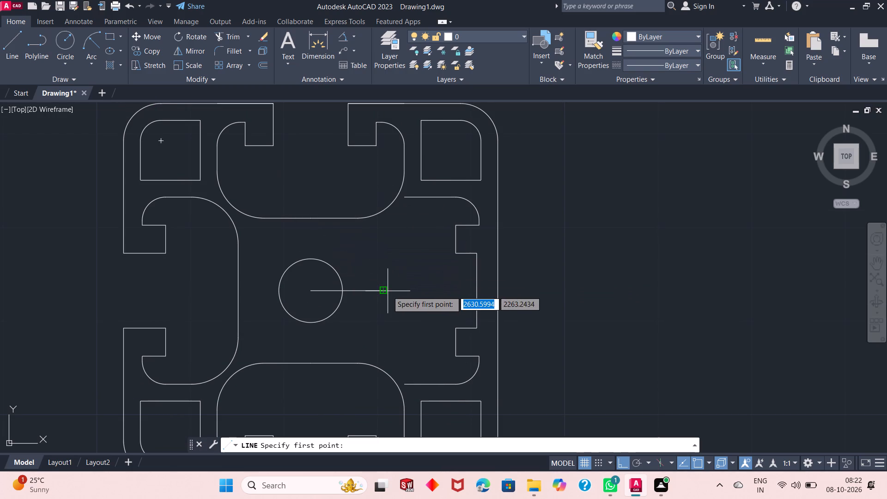
click(380, 292)
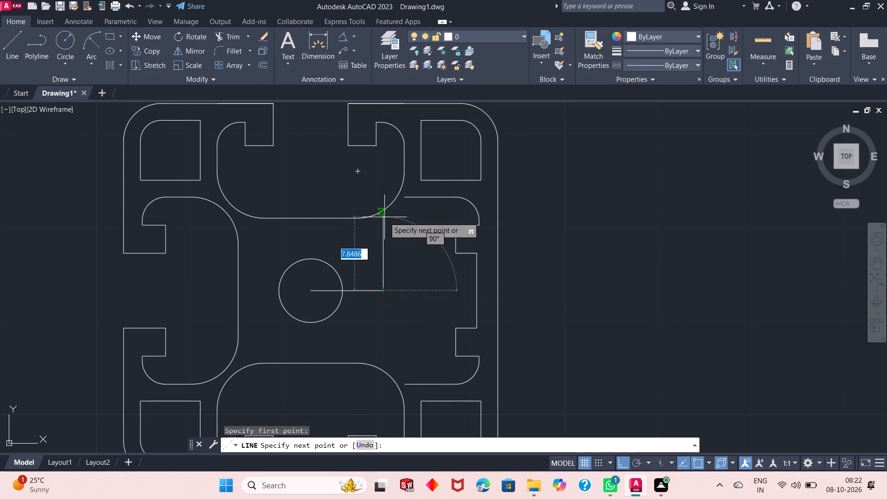
key(5)
key(Return)
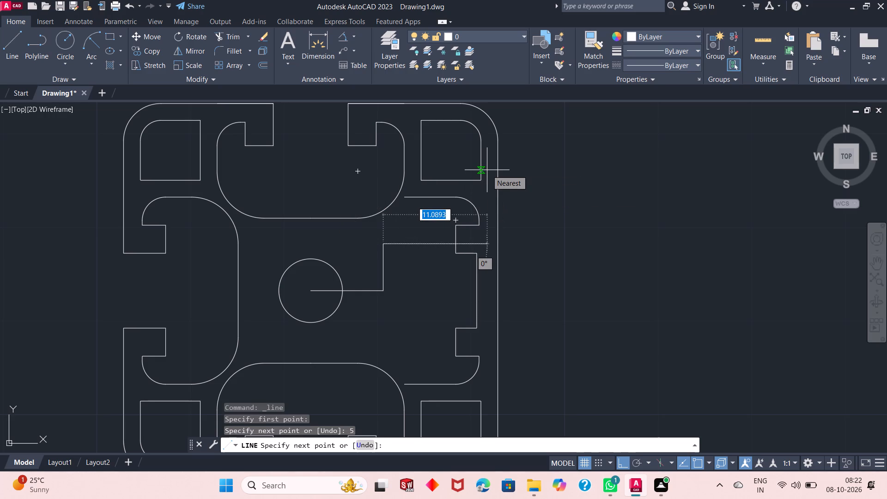
key(F8)
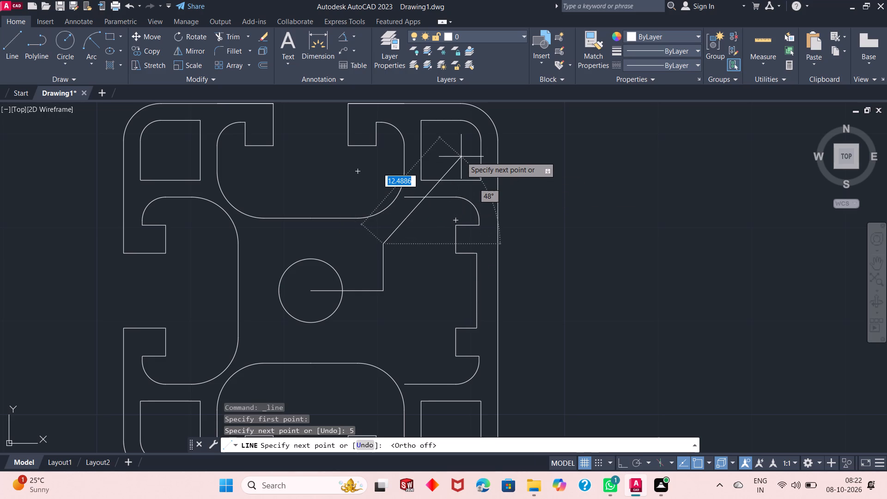
key(Tab)
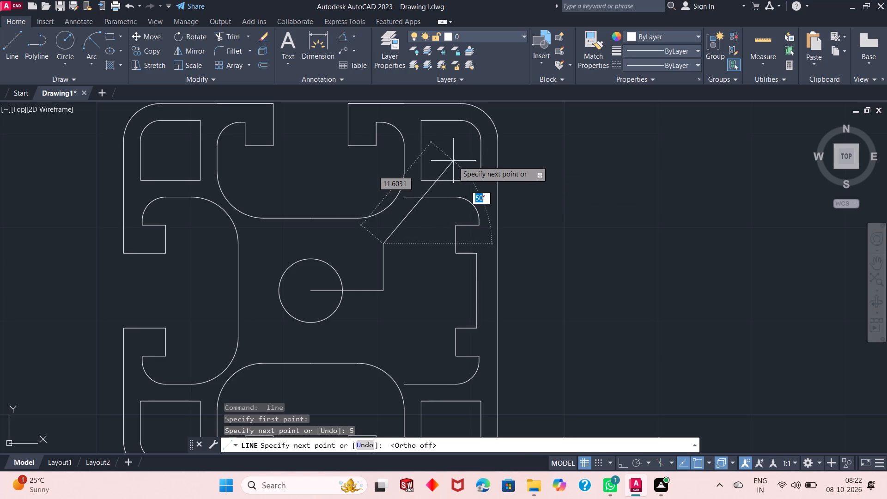
text(45)
key(Return)
right_click(453, 161)
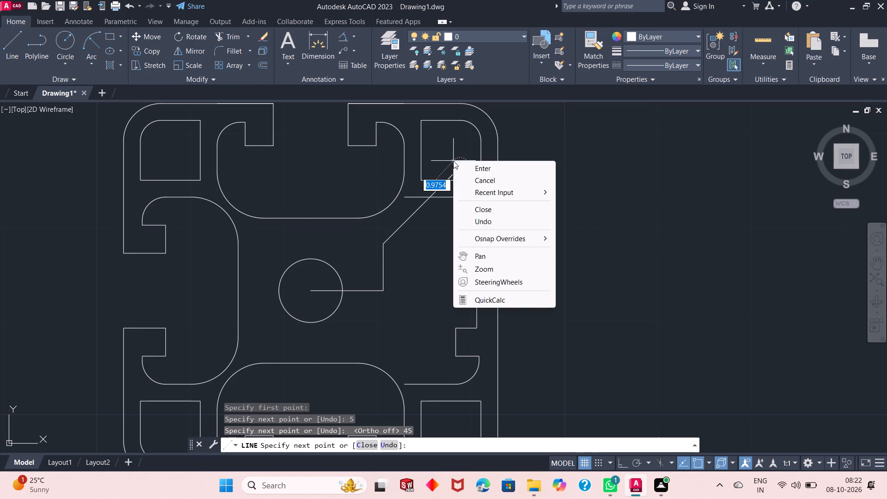
click(461, 170)
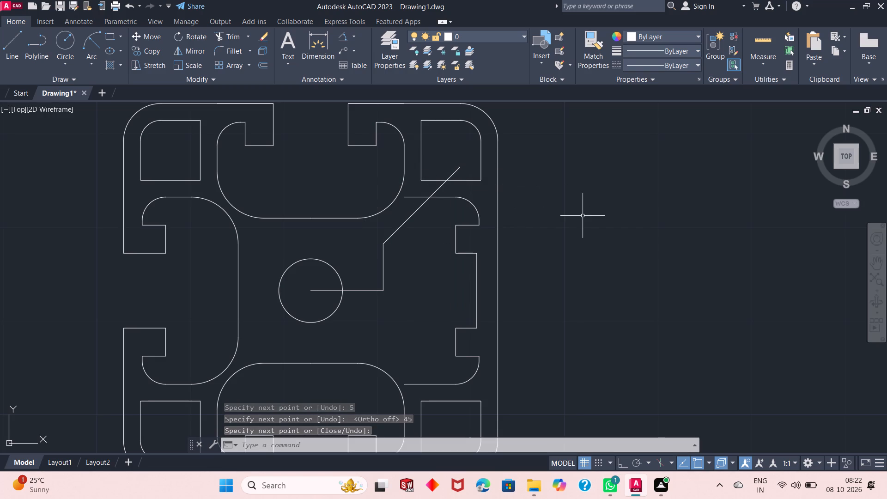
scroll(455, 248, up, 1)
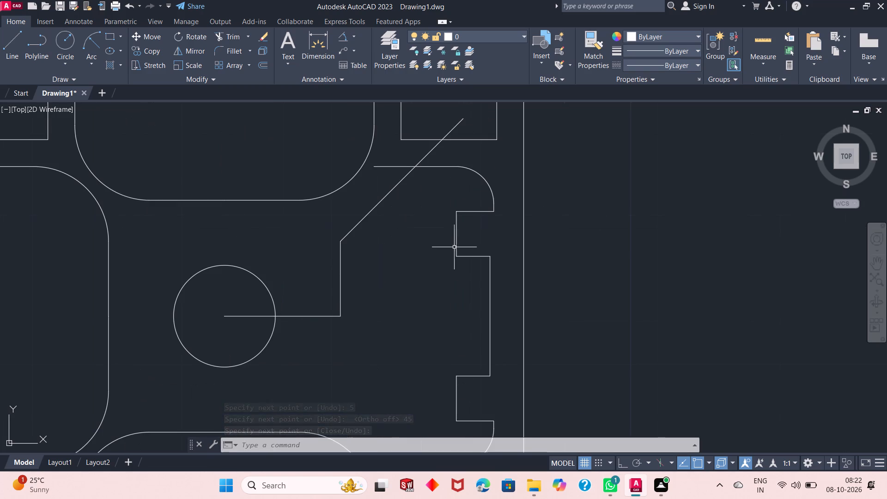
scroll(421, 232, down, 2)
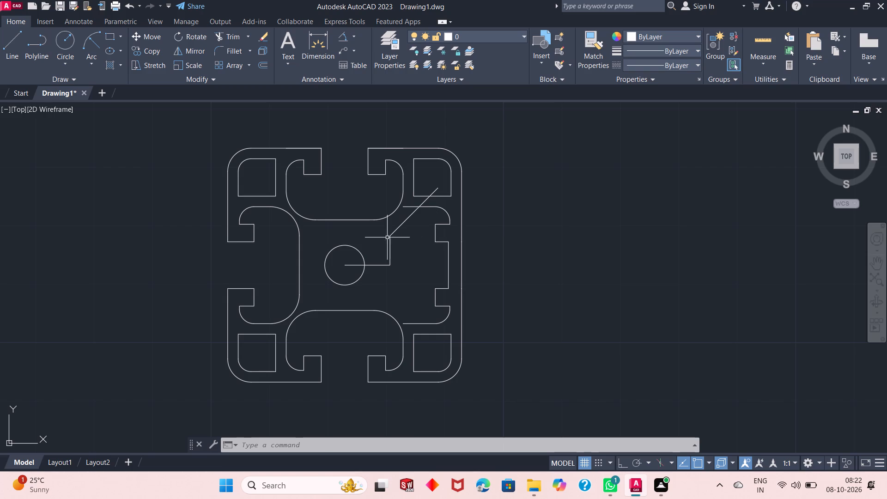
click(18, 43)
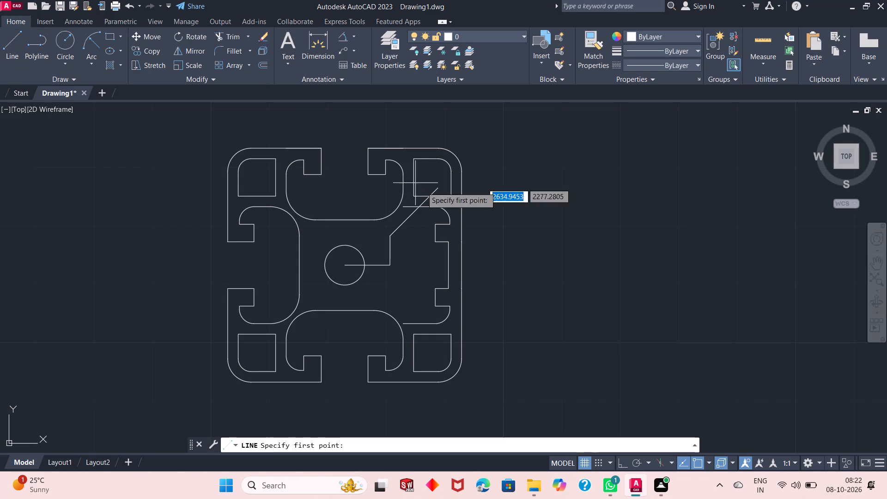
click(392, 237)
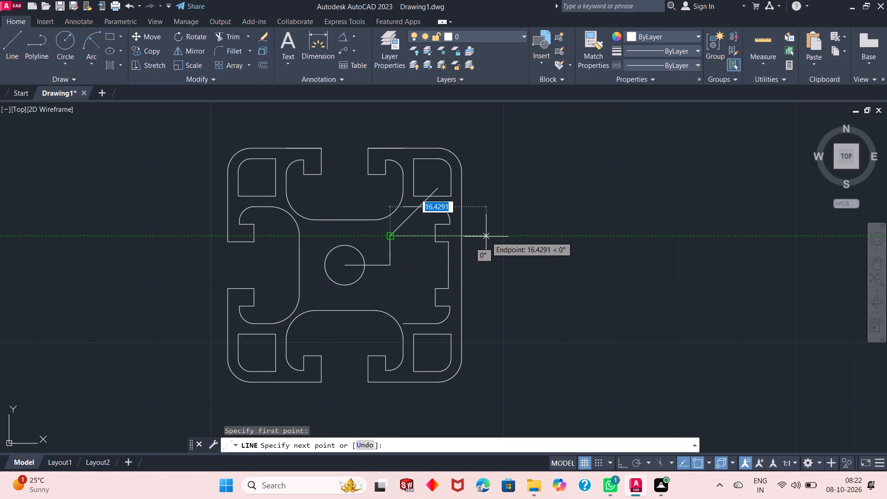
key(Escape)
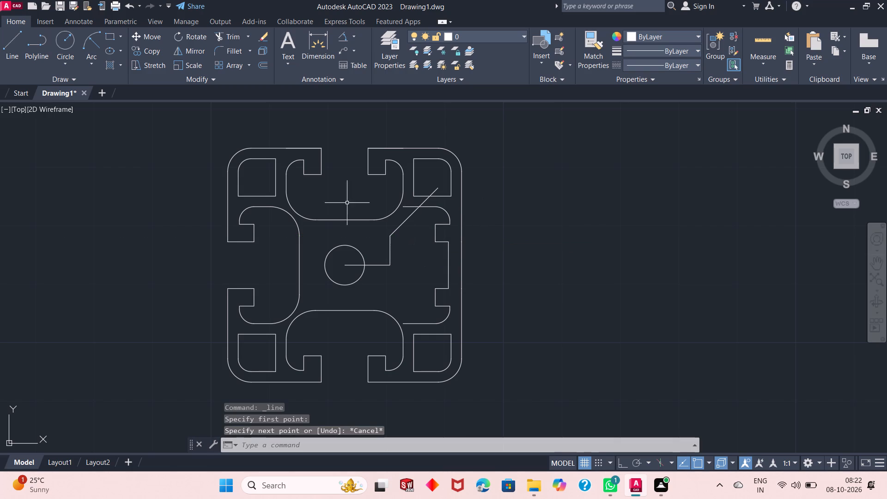
Draw a line 5 units down from the construction line's outer end, continuing at 45° into the lower-right pocket.
click(8, 51)
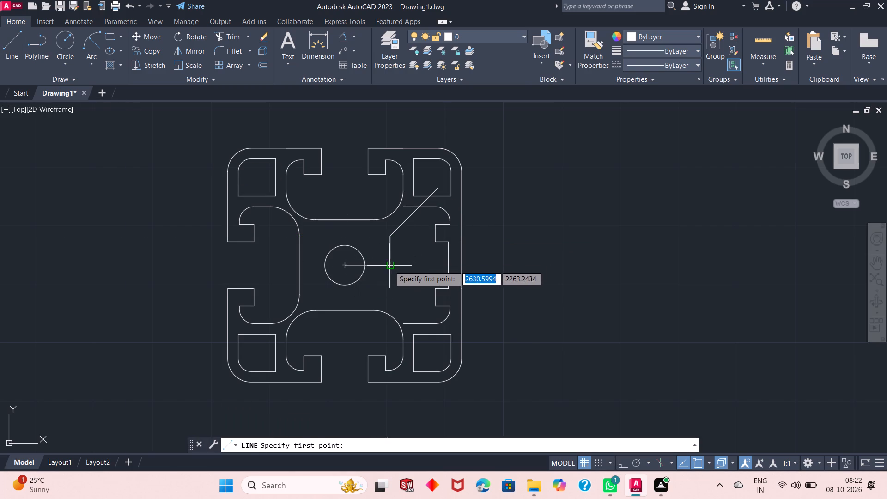
click(389, 267)
key(5)
key(Return)
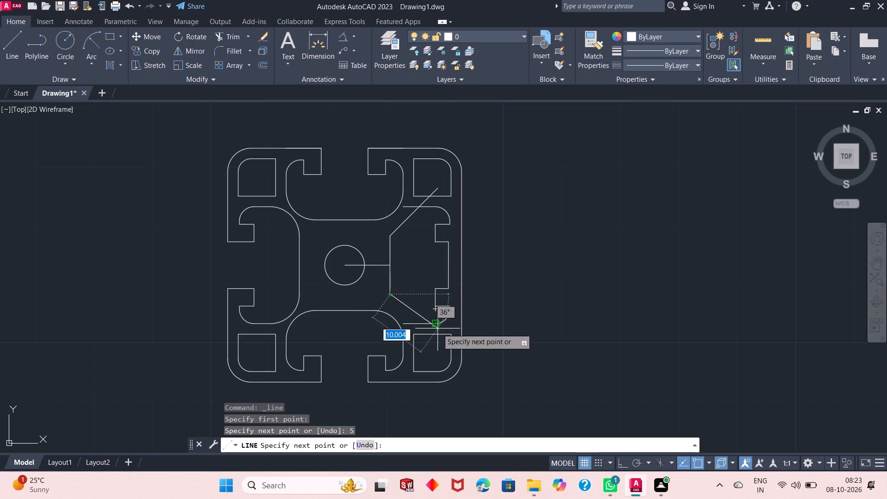
key(Tab)
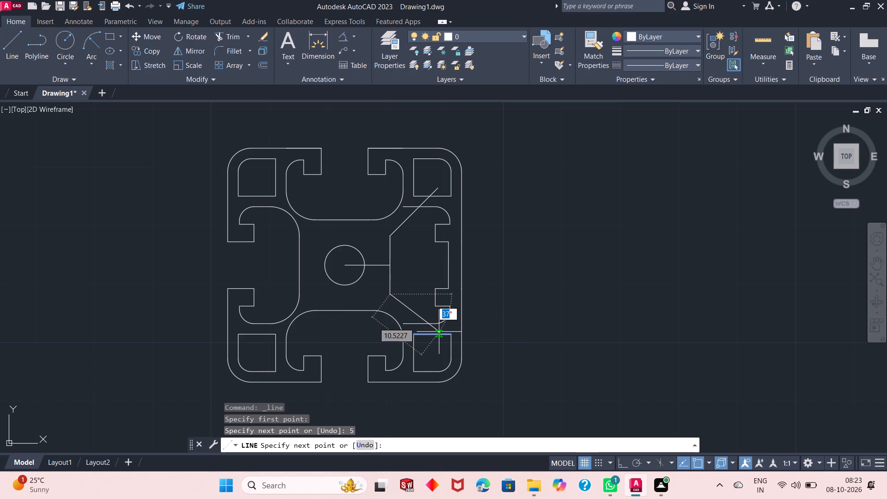
text(45)
key(Return)
key(Return)
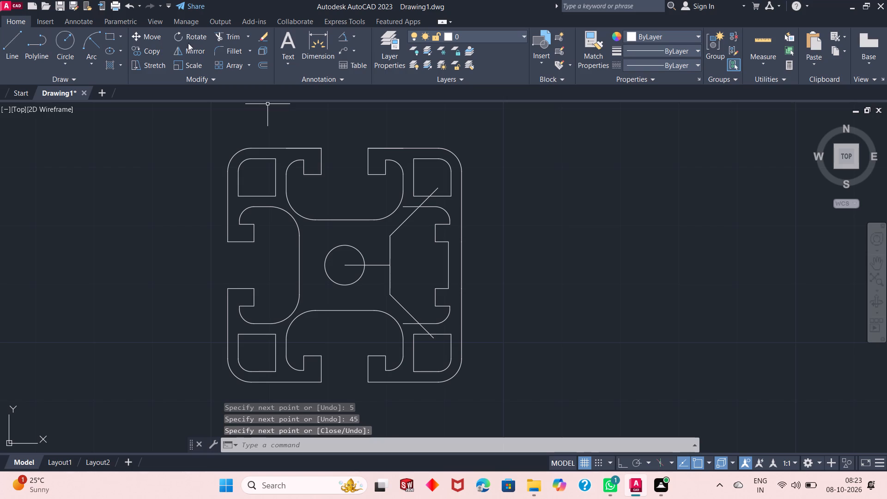
Trim the slanted lines' ends beyond the right slot and the leftover horizontal stubs at its upper and lower edges.
click(218, 39)
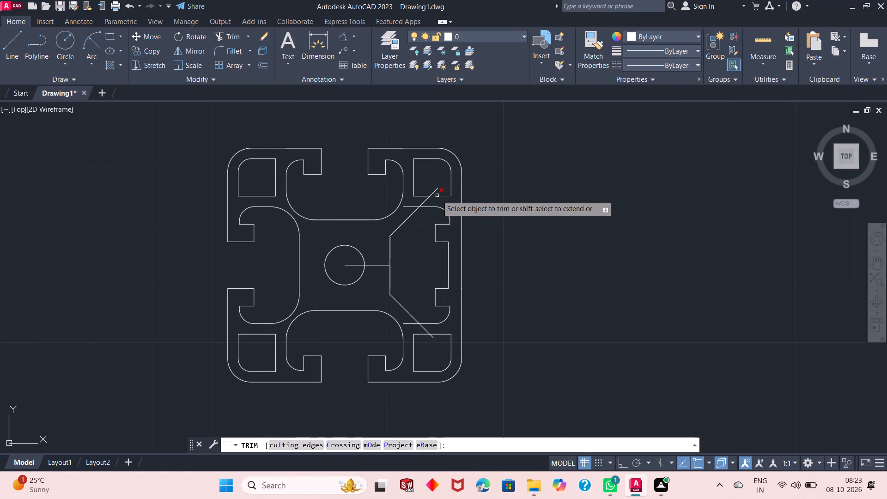
click(435, 189)
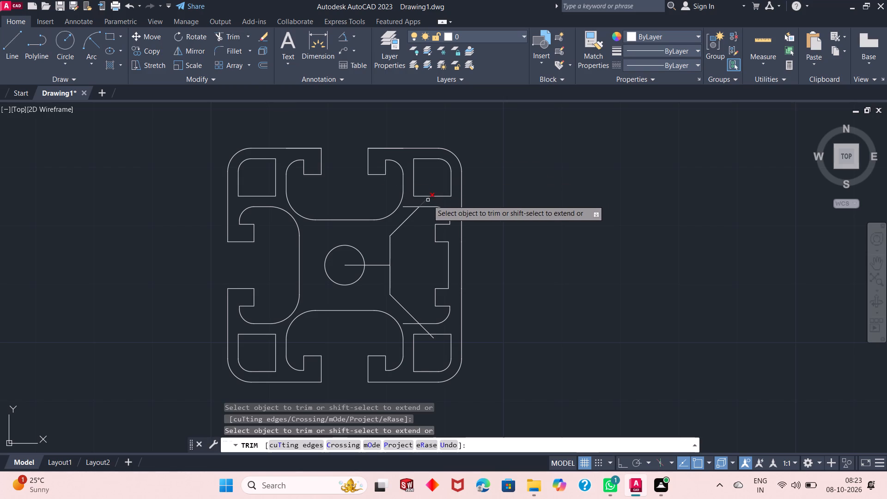
click(428, 200)
scroll(431, 347, up, 3)
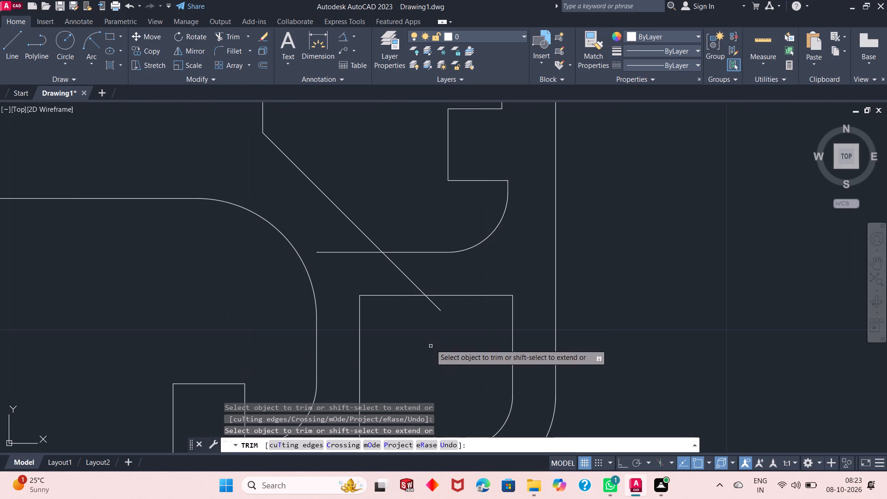
click(438, 308)
click(421, 293)
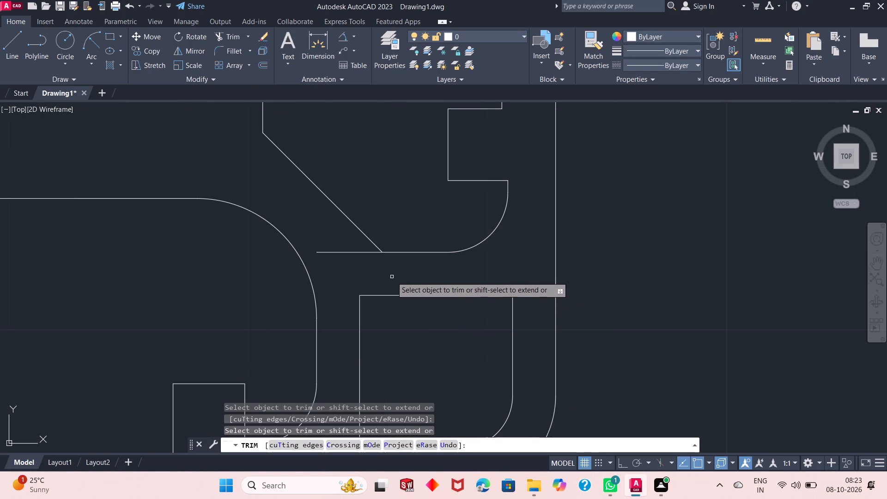
click(347, 254)
scroll(381, 288, down, 4)
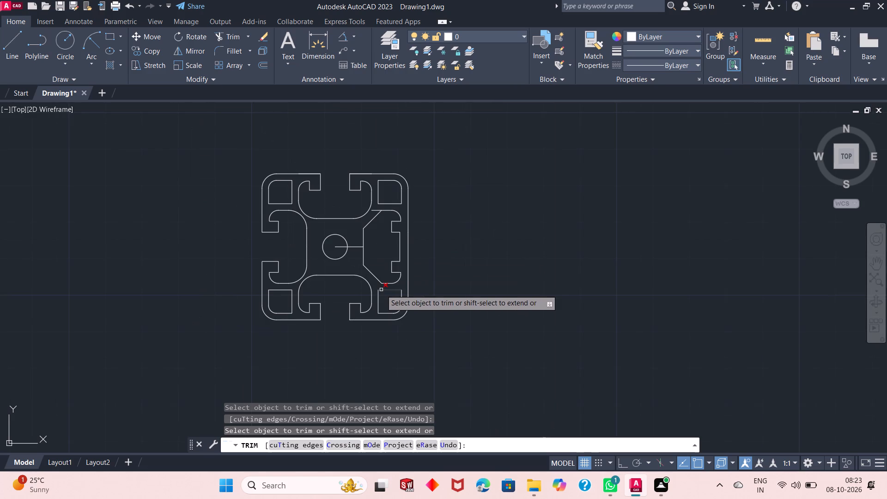
scroll(367, 212, up, 4)
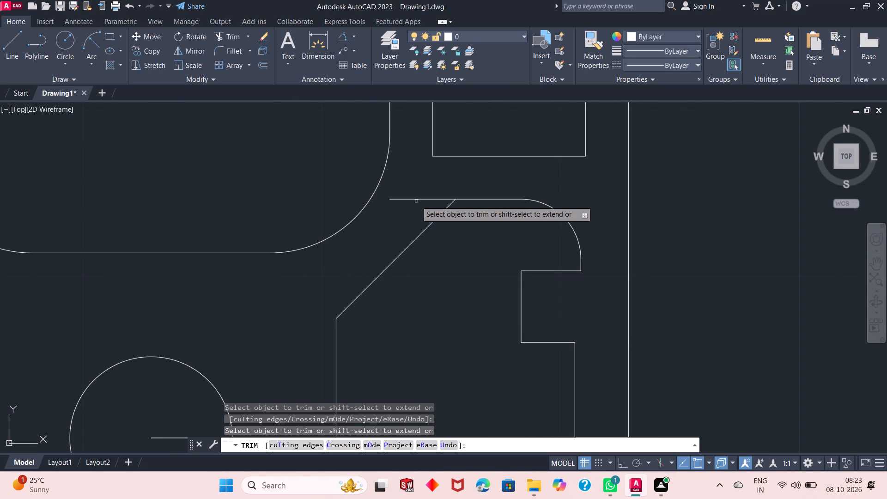
click(409, 199)
scroll(409, 199, down, 3)
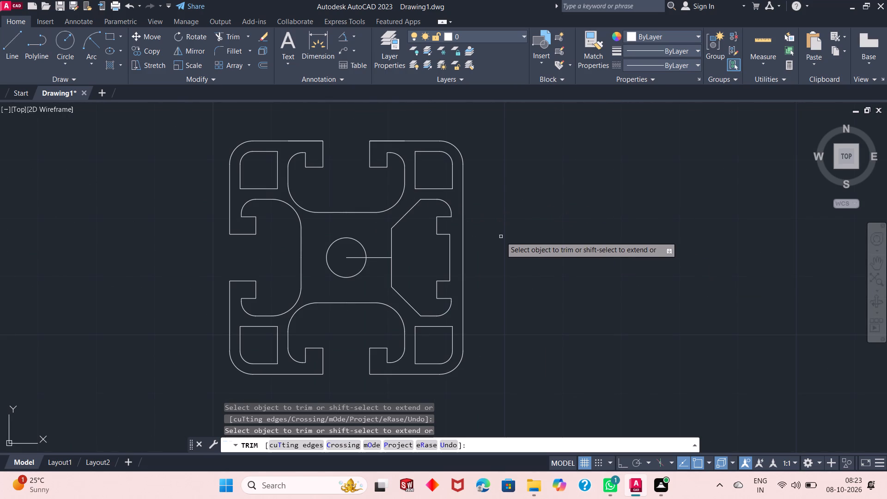
right_click(489, 256)
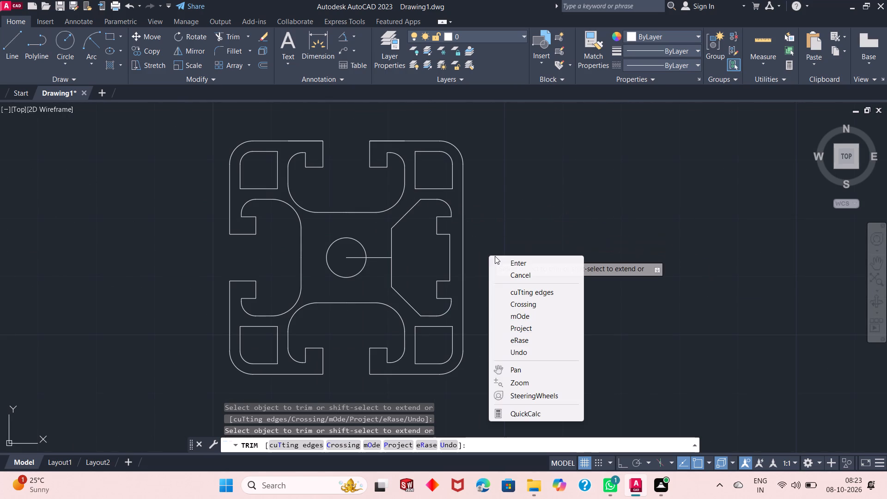
click(501, 257)
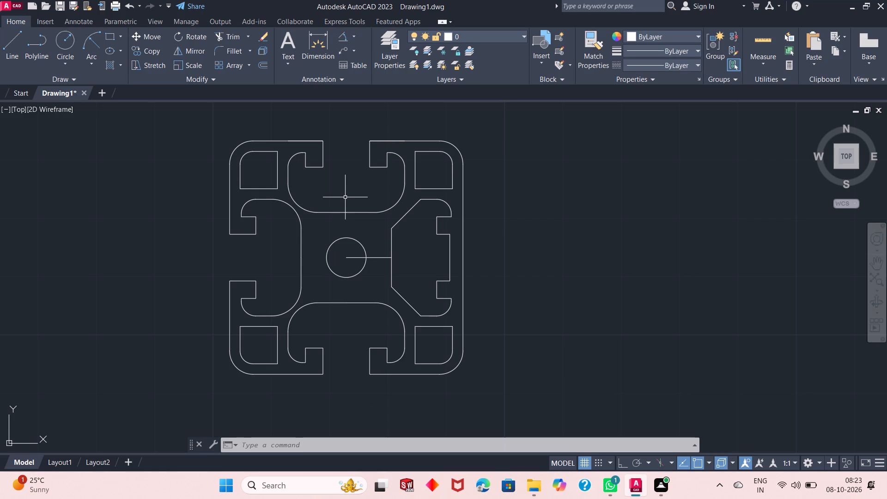
Fillet the inner corners of both lips at the top slot's opening with radius 1.
click(233, 49)
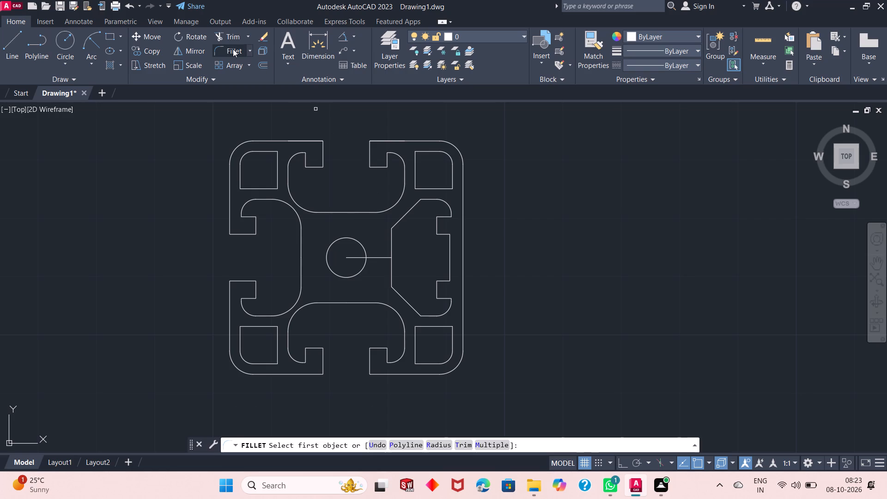
click(439, 443)
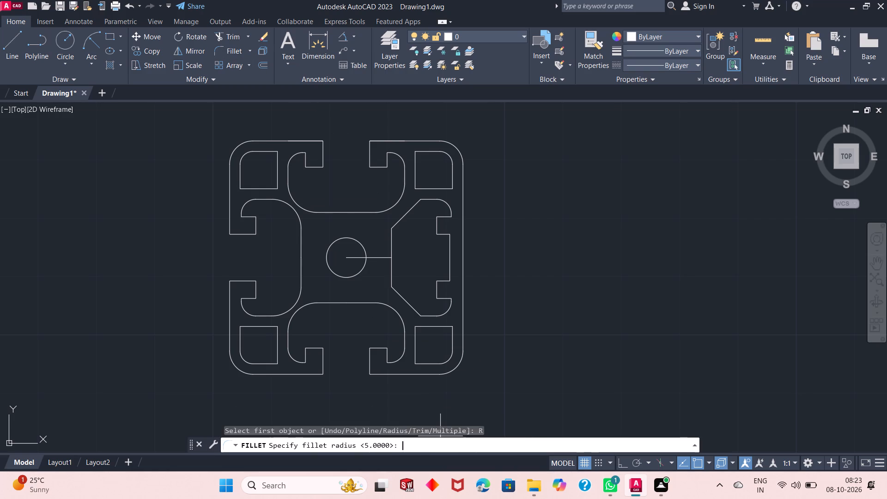
key(1)
key(Return)
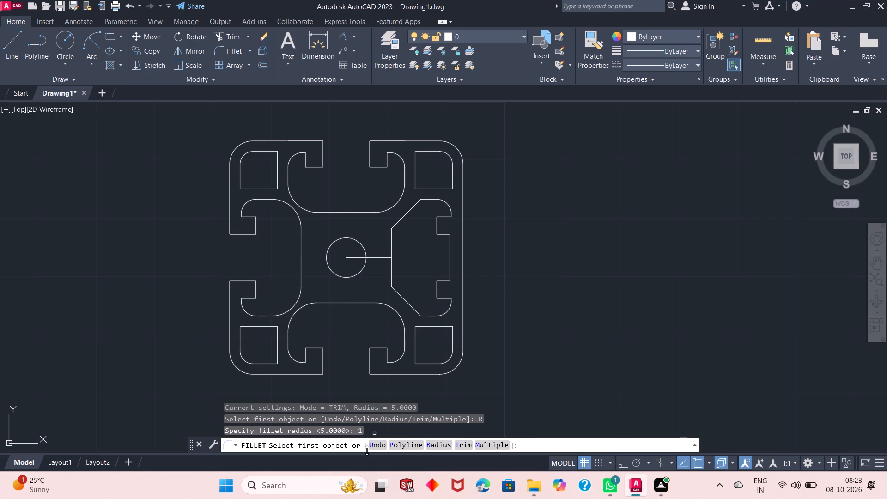
click(325, 159)
click(324, 158)
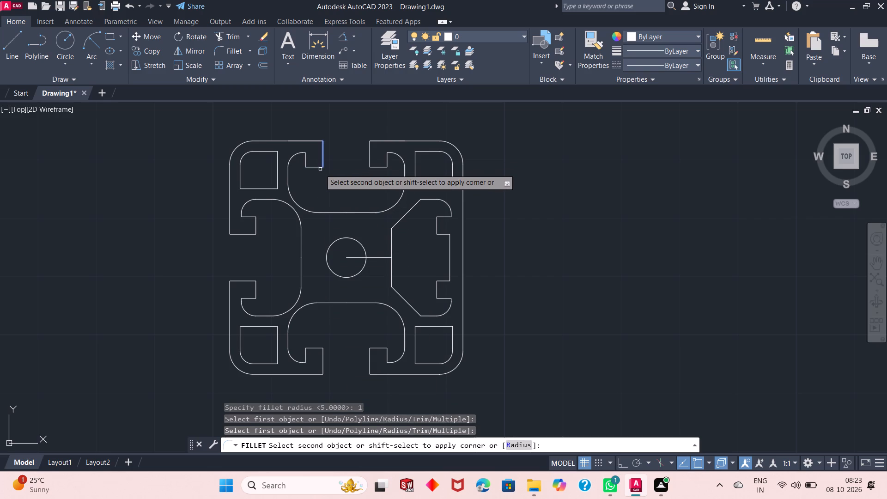
click(319, 167)
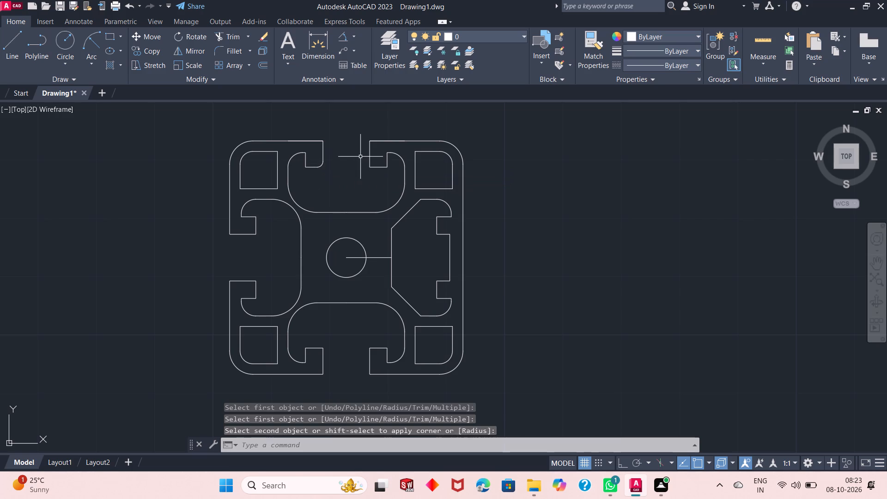
right_click(340, 176)
click(362, 180)
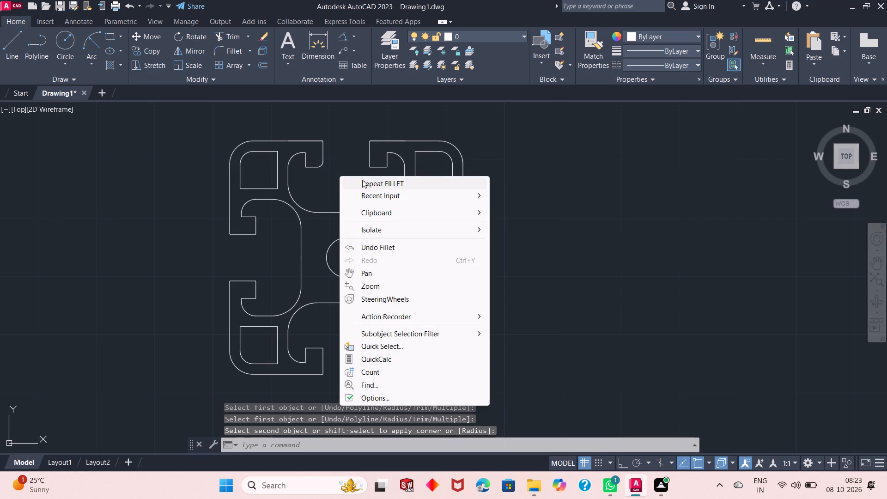
click(369, 159)
click(378, 167)
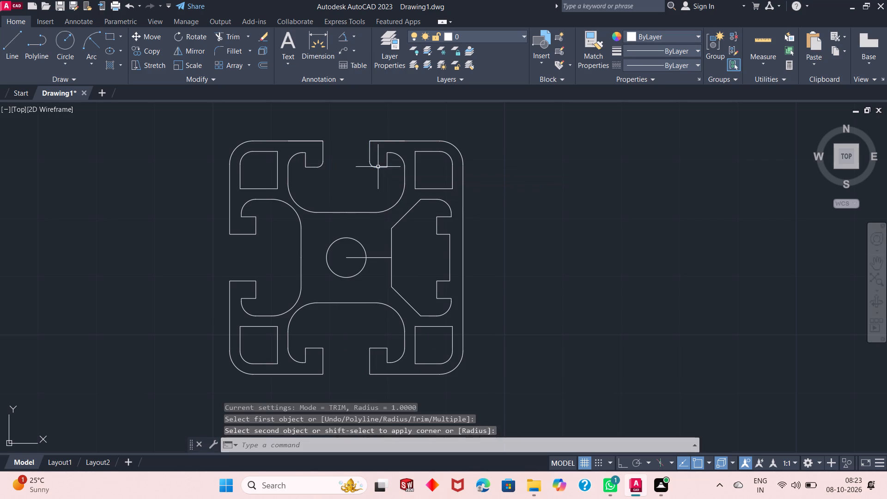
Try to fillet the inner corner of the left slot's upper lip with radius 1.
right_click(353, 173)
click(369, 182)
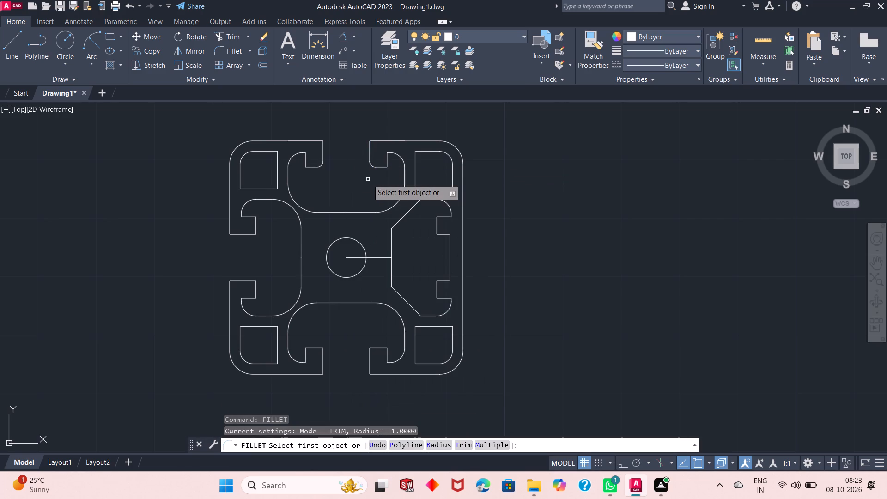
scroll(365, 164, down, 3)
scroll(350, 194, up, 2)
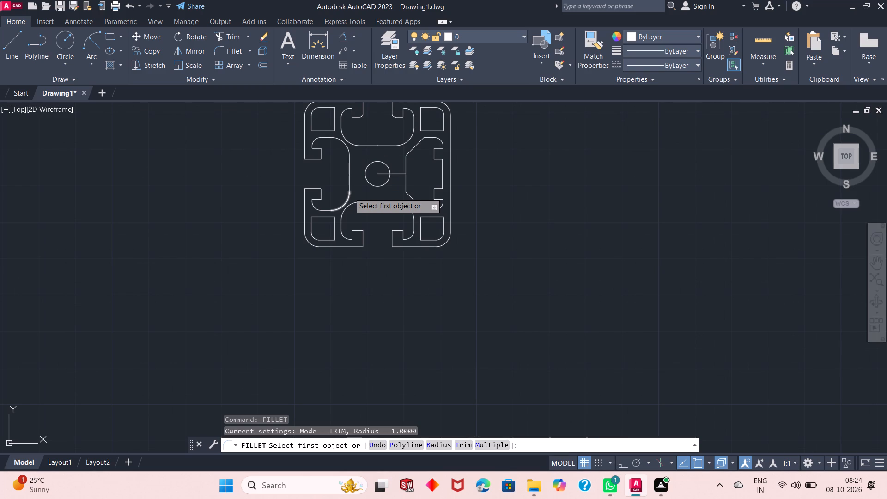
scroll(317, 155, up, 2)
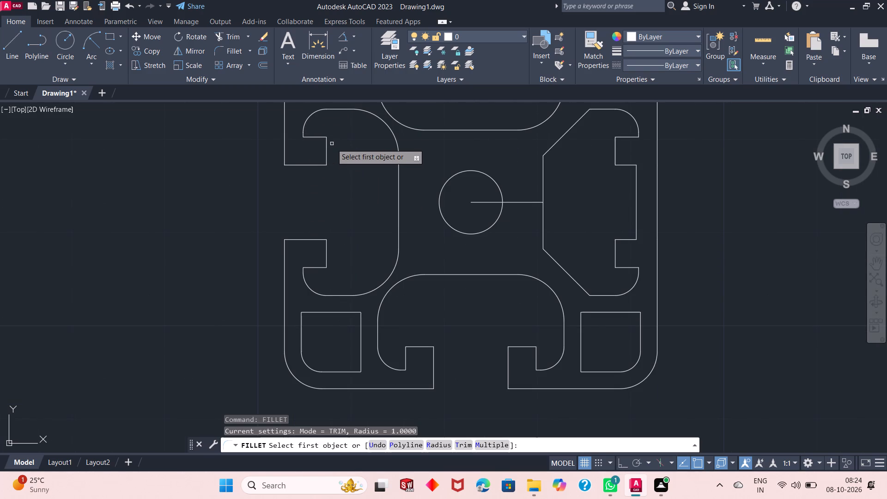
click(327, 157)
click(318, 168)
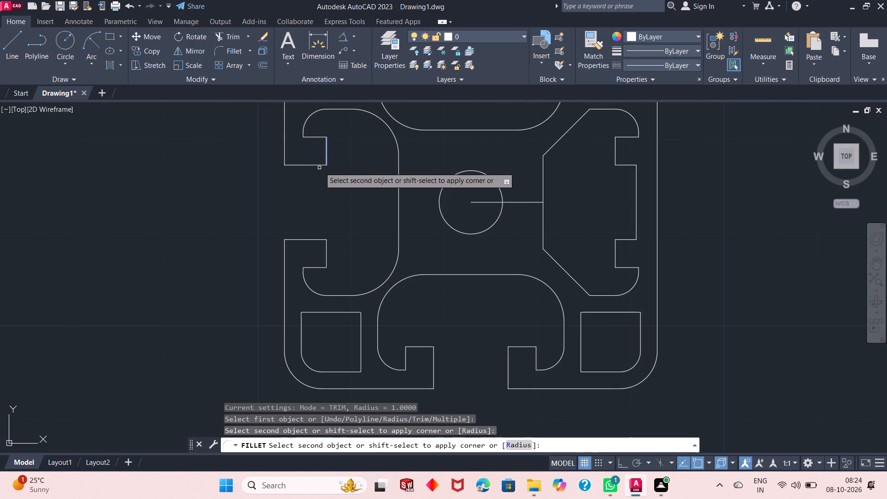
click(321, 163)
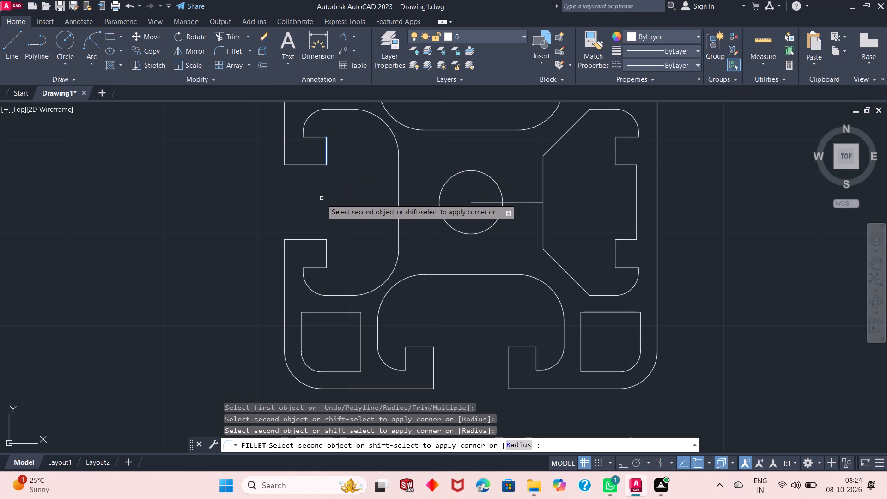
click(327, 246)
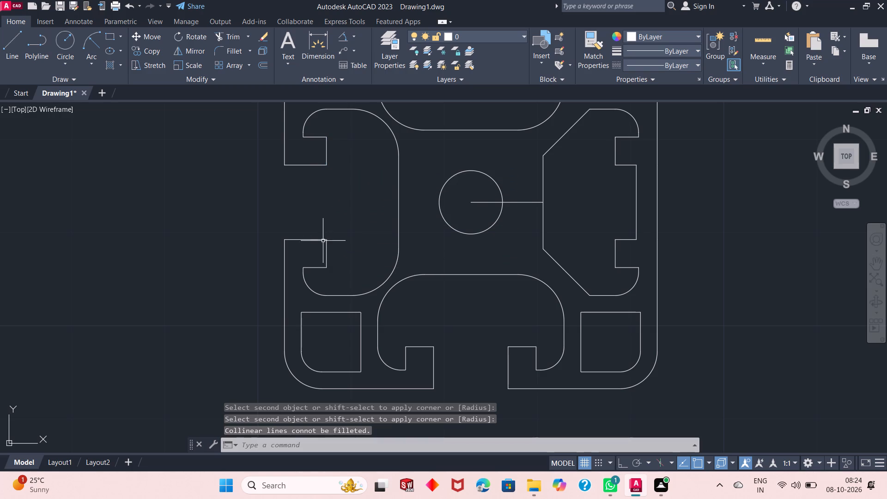
Fillet the inner corner of the left slot's lower lip with radius 1.
key(space)
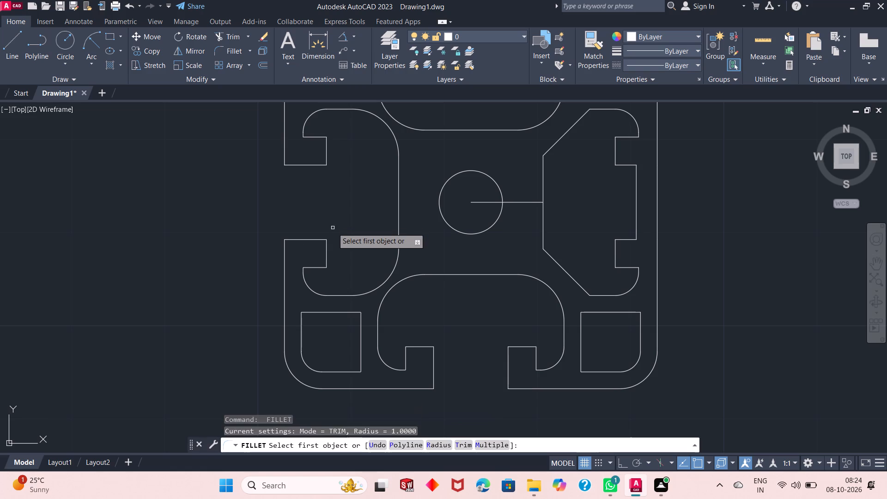
click(321, 240)
click(325, 246)
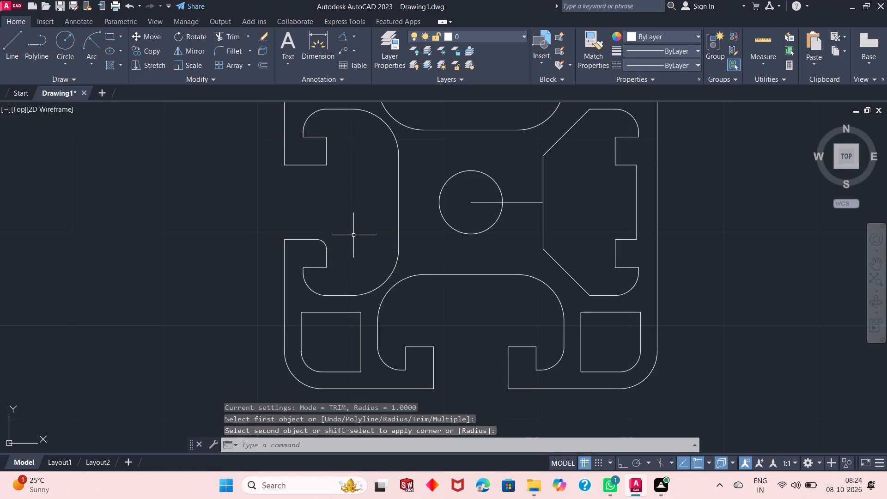
Fillet the inner corners of both lips at the bottom slot's opening with radius 1.
key(space)
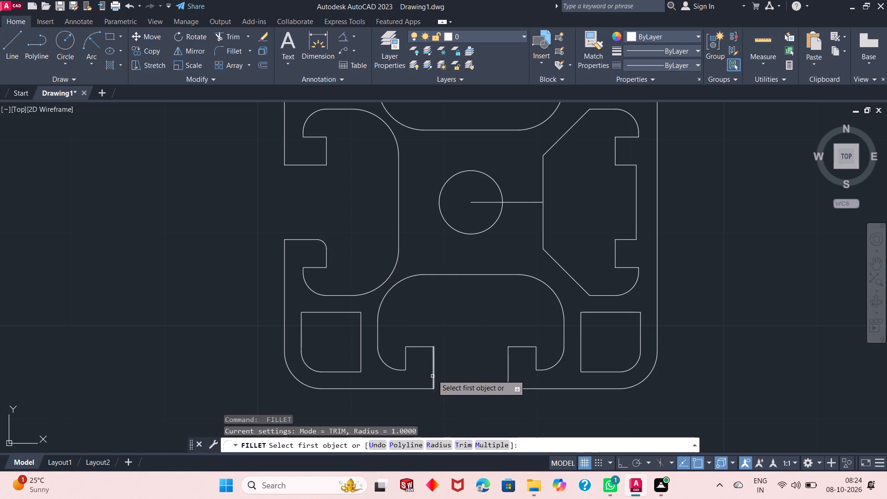
click(427, 346)
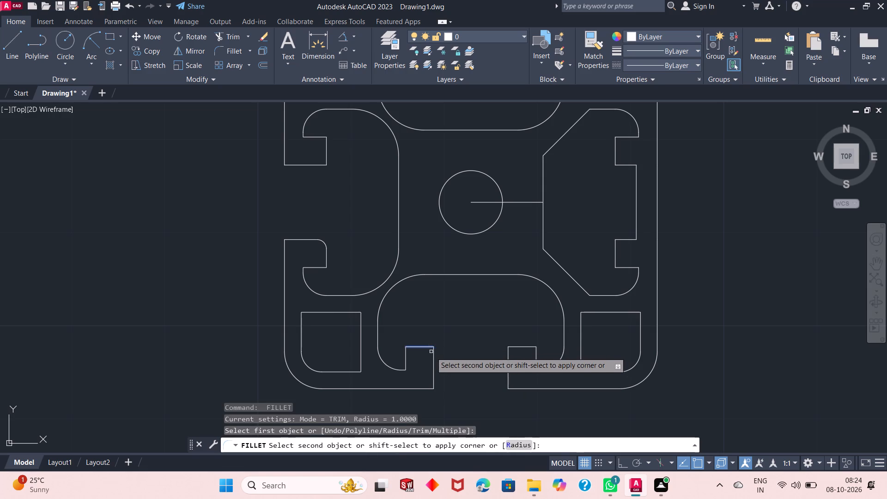
click(436, 362)
click(433, 356)
right_click(442, 315)
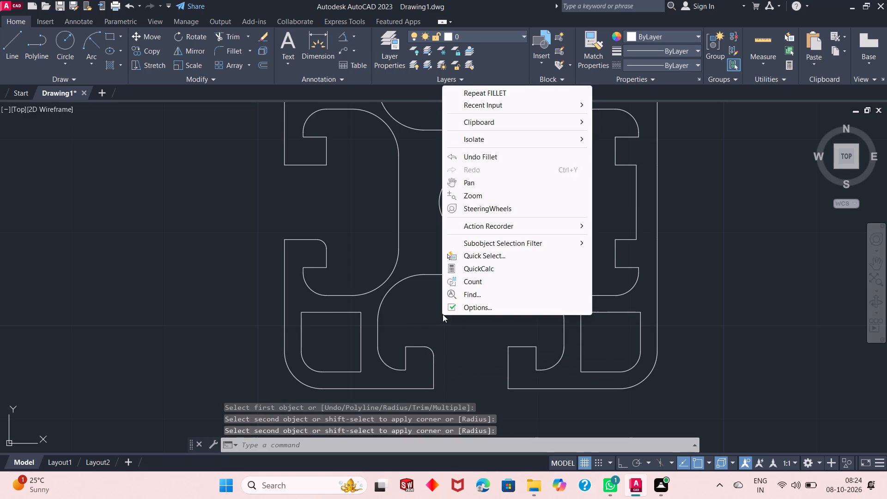
click(523, 93)
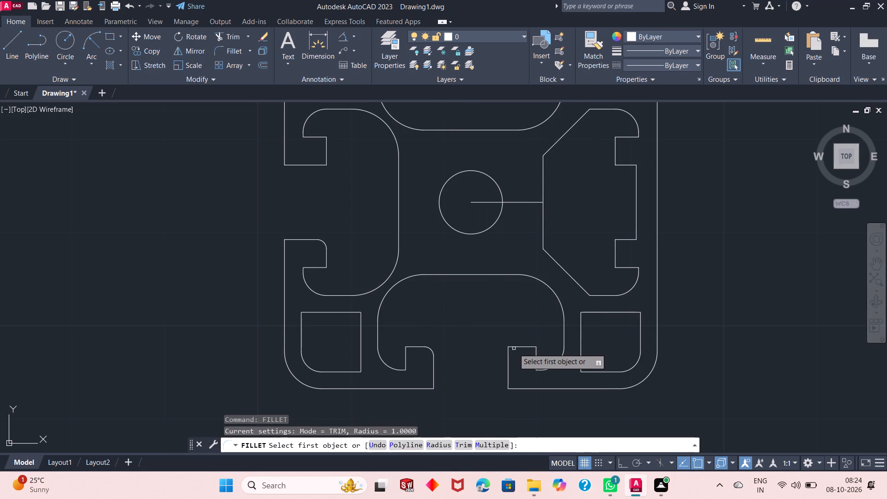
click(514, 348)
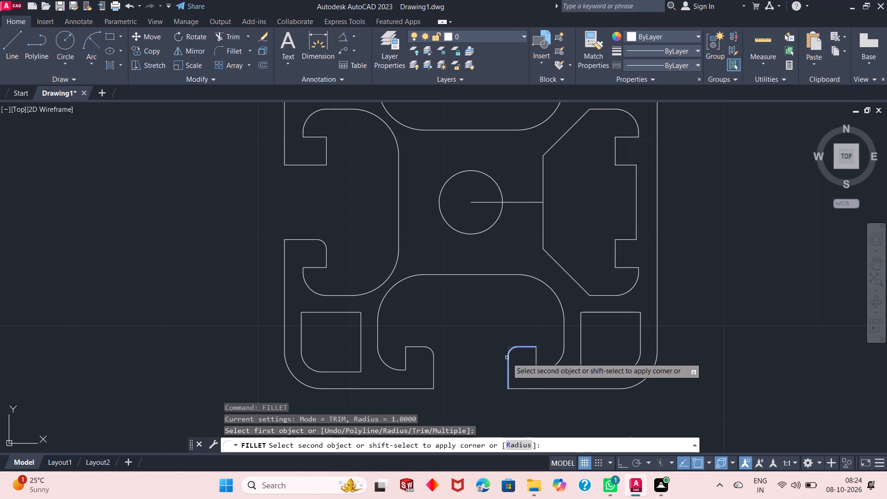
click(507, 358)
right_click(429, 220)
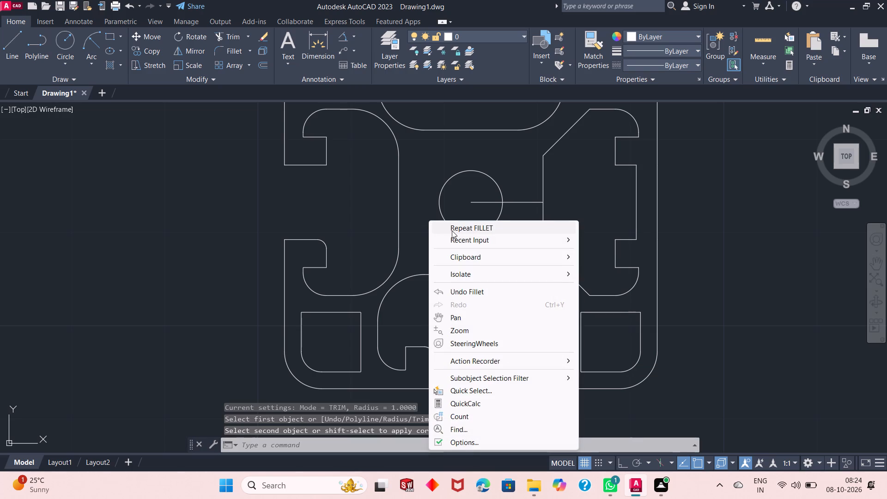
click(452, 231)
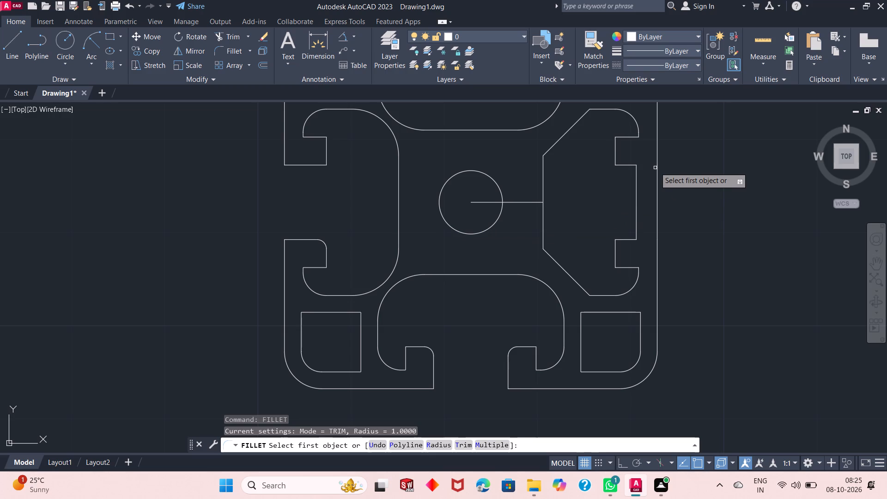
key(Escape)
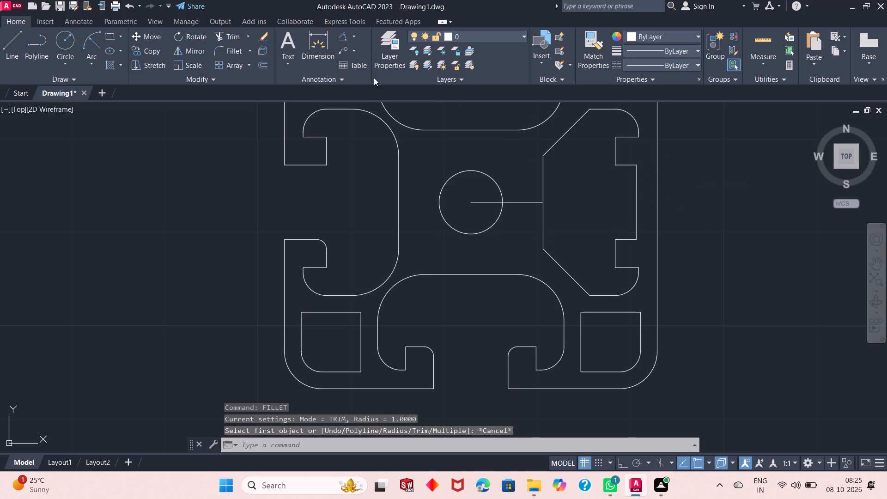
Fillet the right slot's upper outer corner, where the upper lip meets the recessed vertical wall, with radius 0.5.
scroll(444, 224, down, 2)
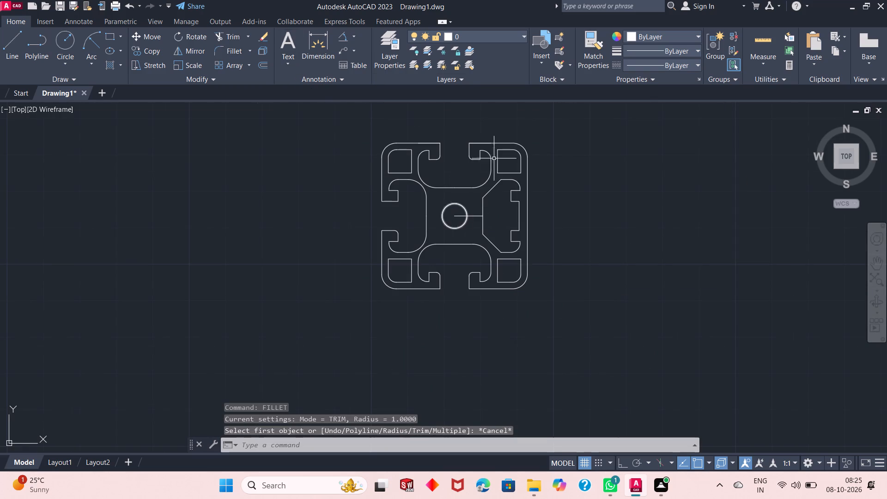
scroll(478, 165, up, 1)
scroll(469, 208, up, 1)
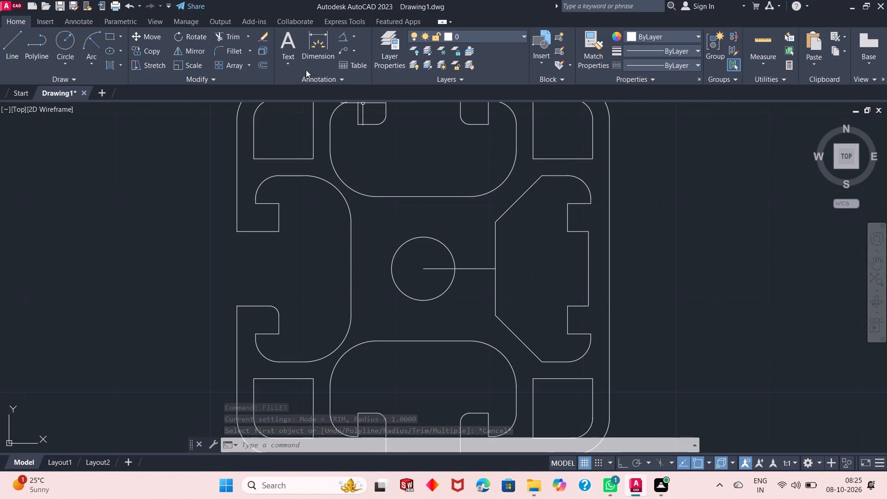
click(225, 55)
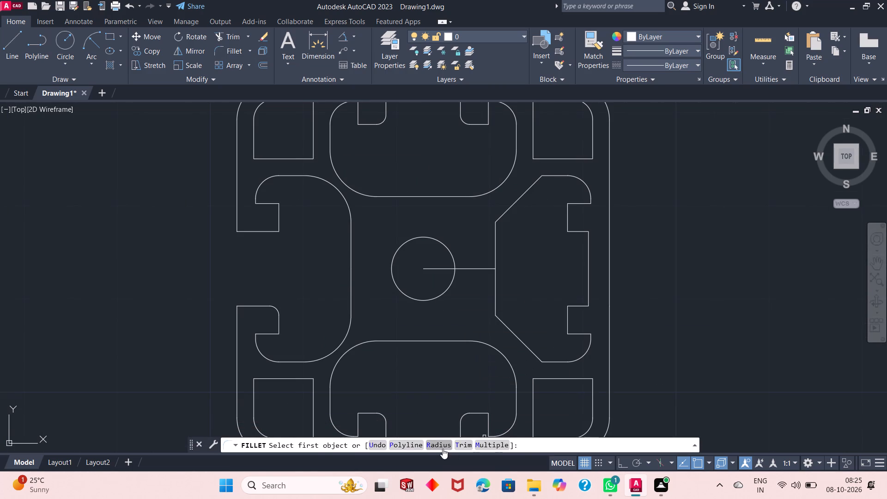
click(443, 449)
text(0.5)
key(Return)
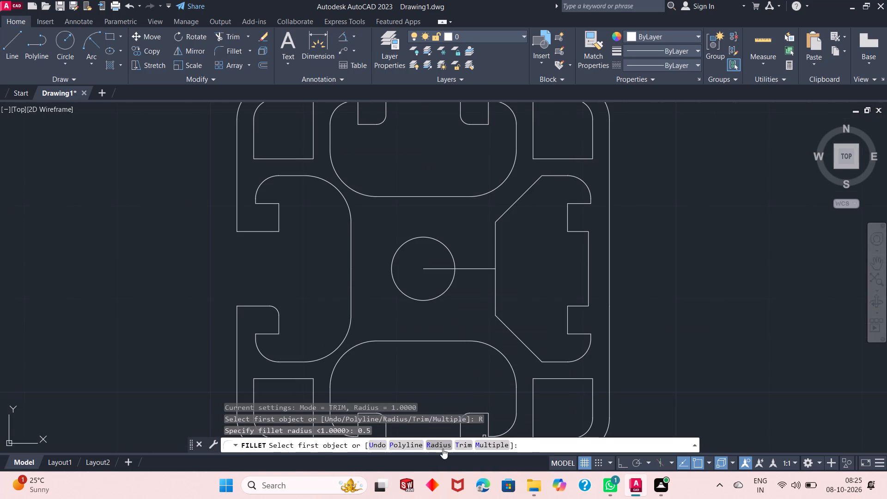
scroll(582, 227, up, 2)
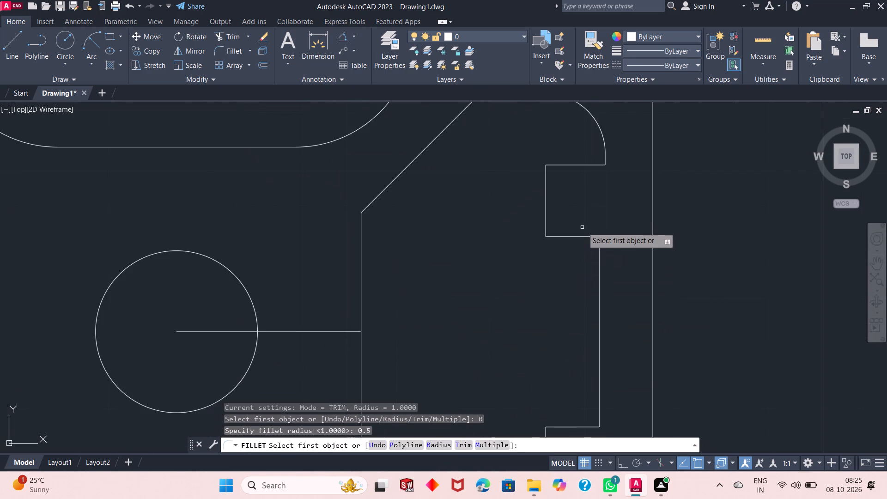
click(588, 236)
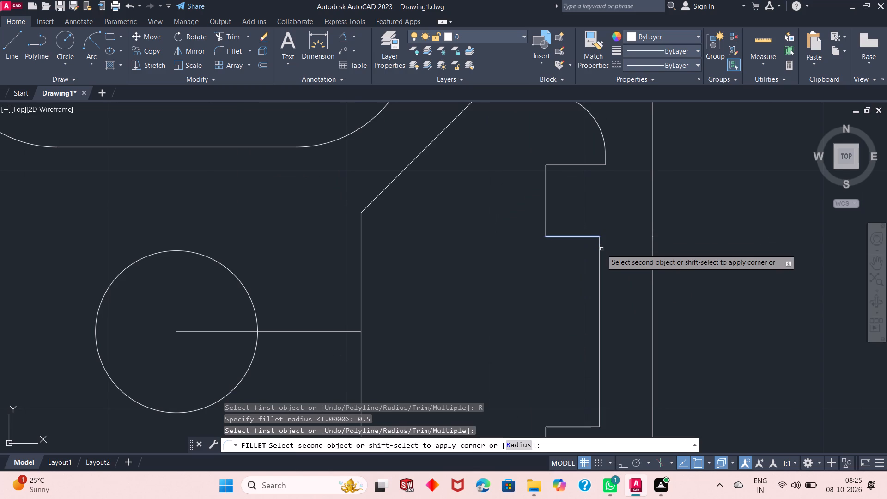
click(600, 245)
Fillet the corners where the right slot's lower and upper large arcs meet the horizontal lip edges with radius 0.5.
right_click(603, 236)
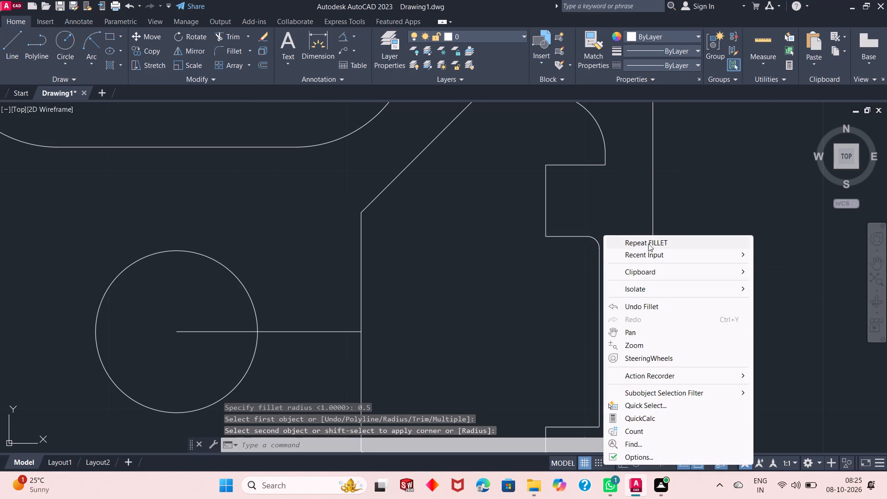
click(648, 242)
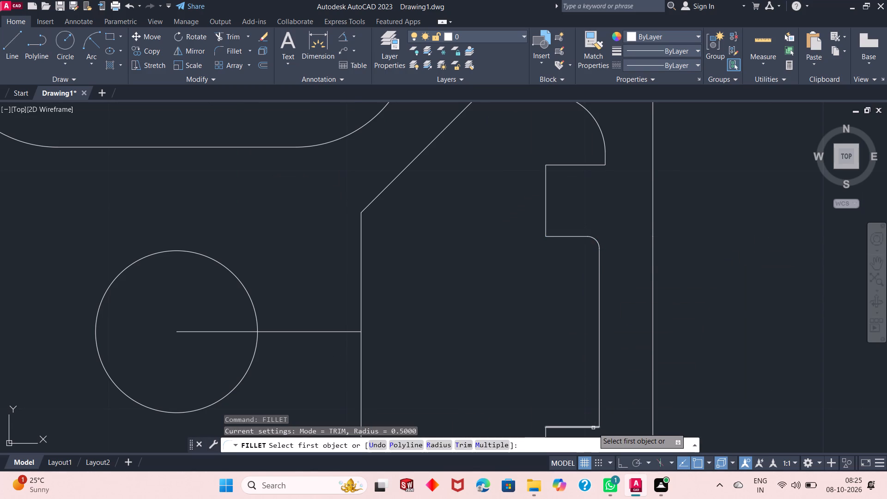
scroll(551, 256, down, 2)
scroll(588, 358, up, 1)
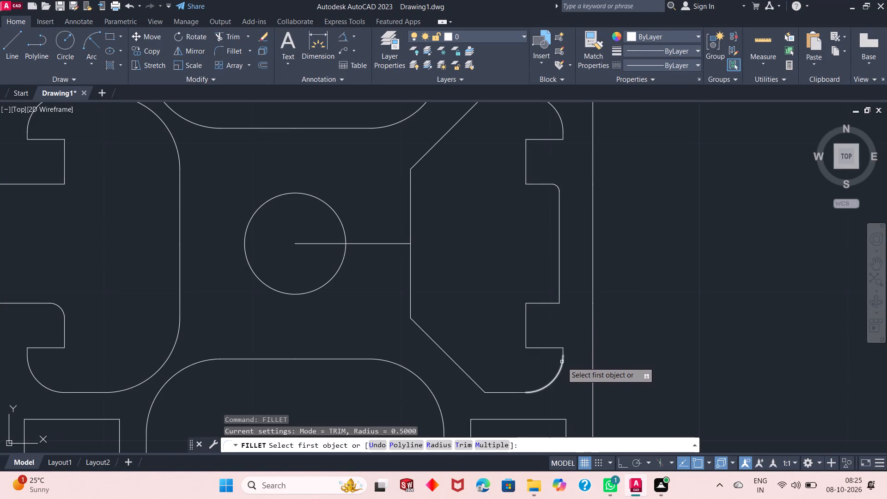
click(562, 362)
click(555, 348)
right_click(567, 167)
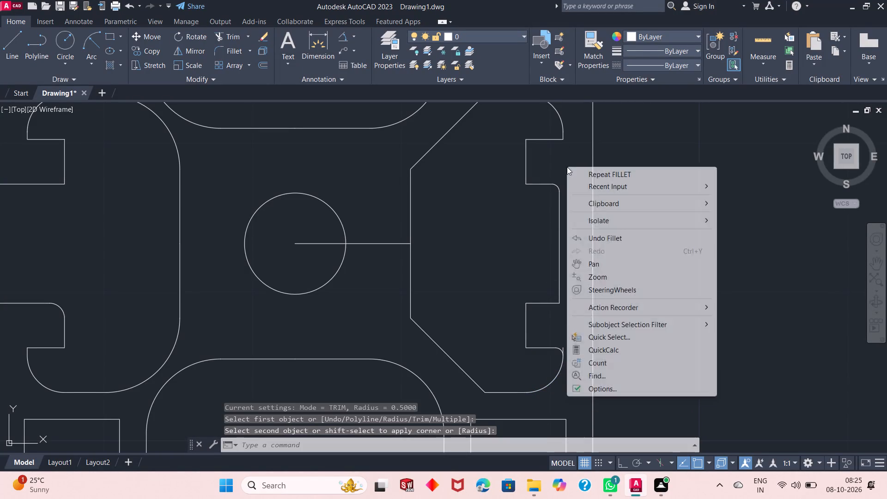
click(579, 172)
click(563, 131)
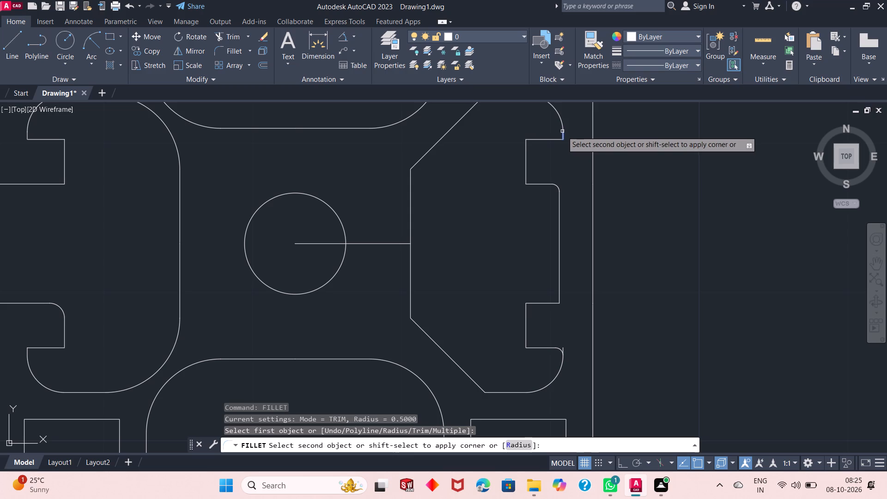
click(558, 138)
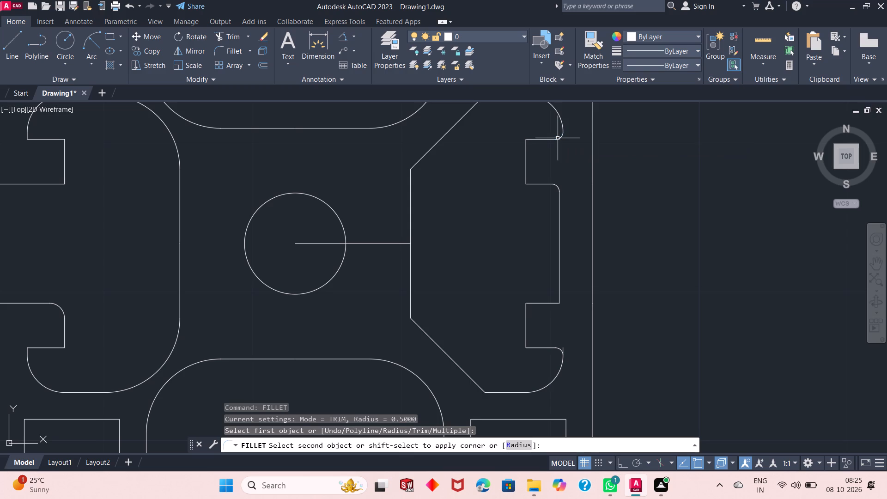
Fillet the right slot's lower outer corner, where the lower lip meets the recessed vertical wall, with radius 0.5.
right_click(564, 153)
click(590, 159)
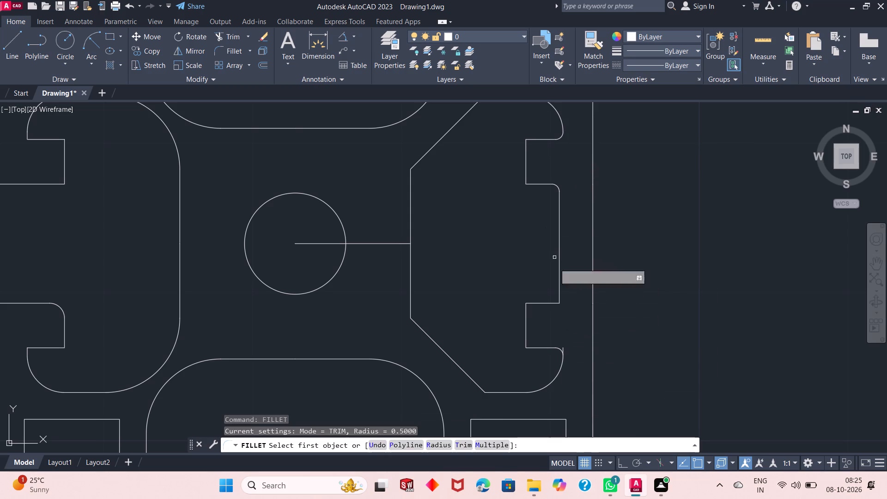
click(548, 303)
click(559, 294)
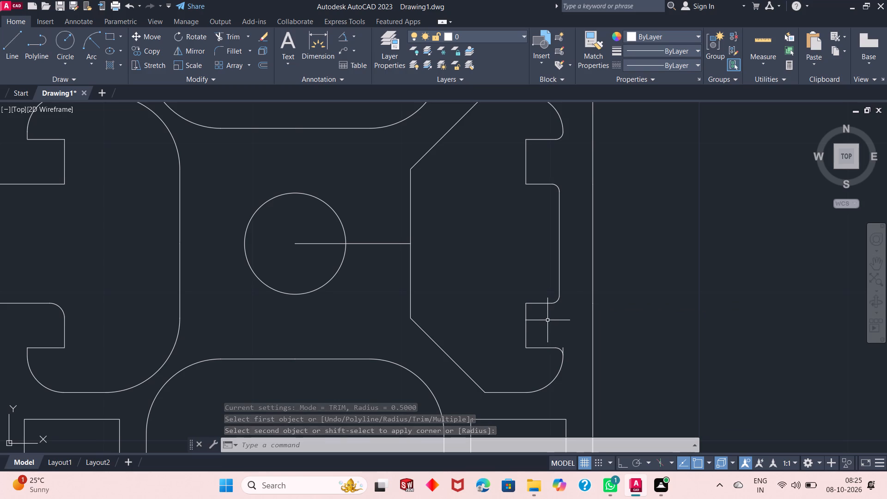
Fillet both ends of the right slot's lower lip, where its short vertical edge meets the horizontal edges, with radius 0.5.
right_click(565, 227)
click(582, 233)
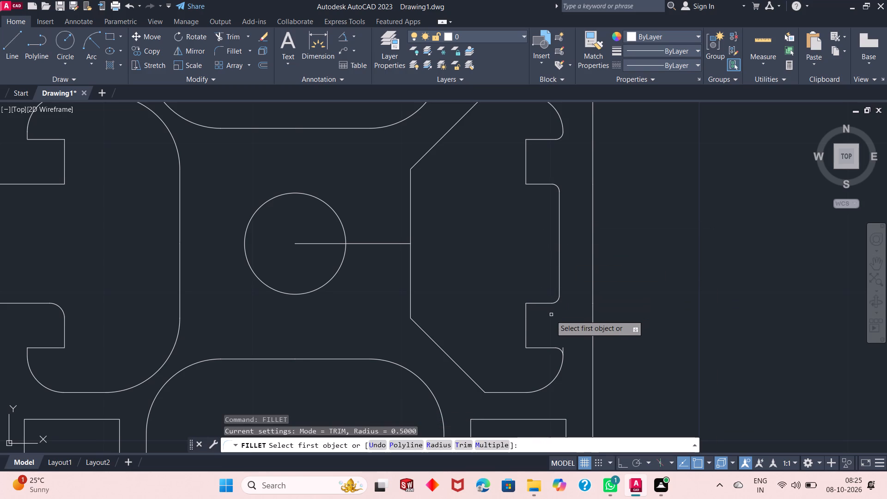
click(534, 304)
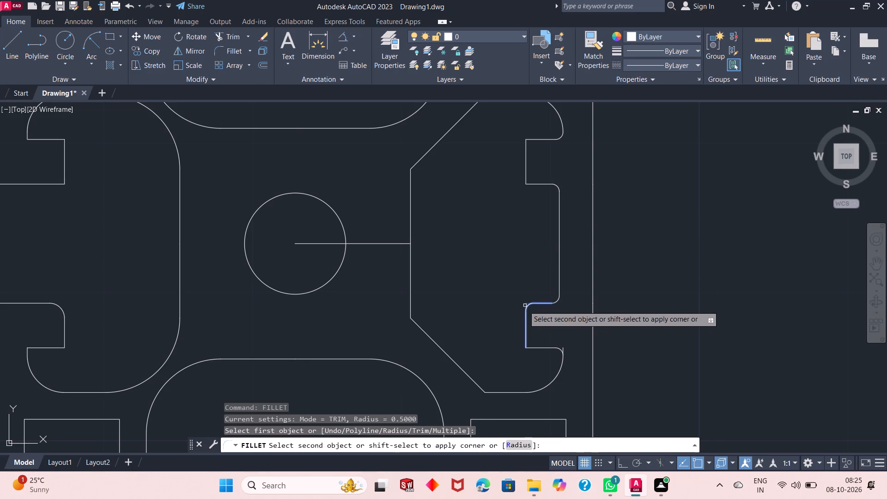
click(527, 310)
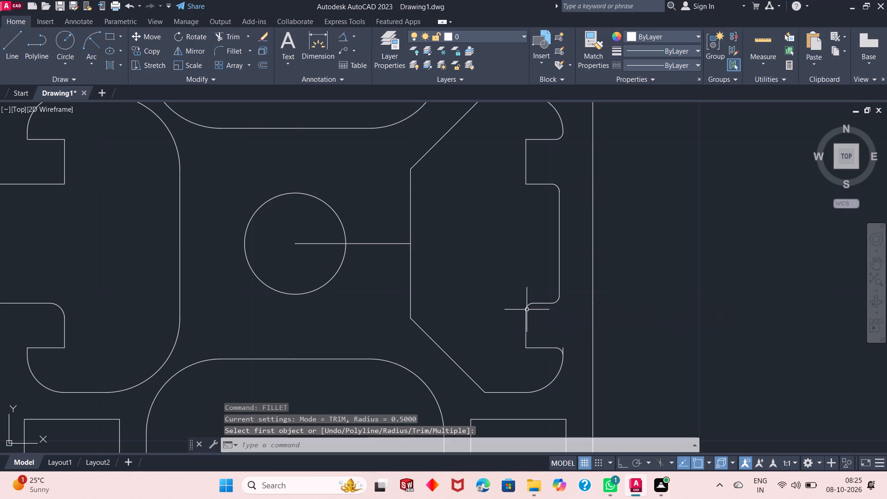
right_click(574, 251)
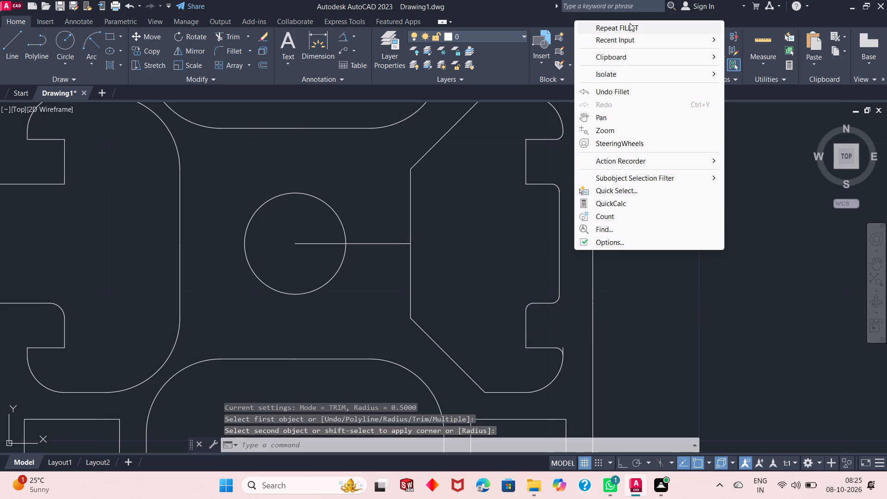
click(630, 24)
click(541, 349)
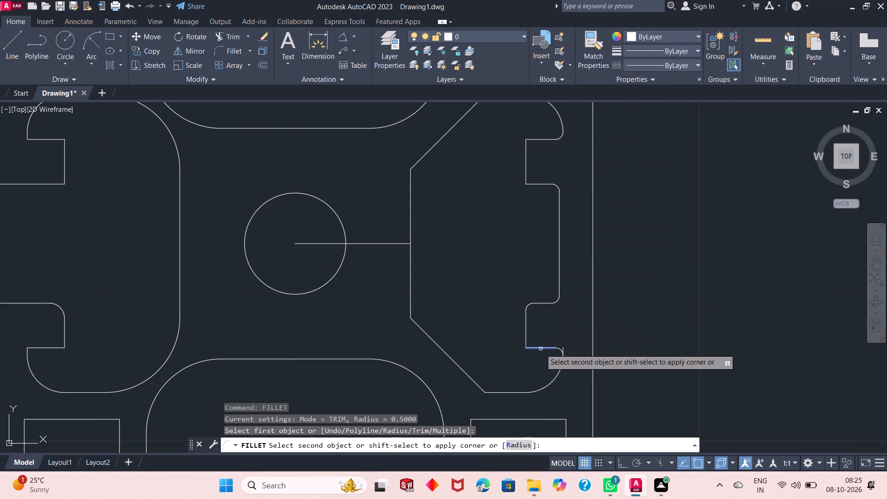
click(525, 334)
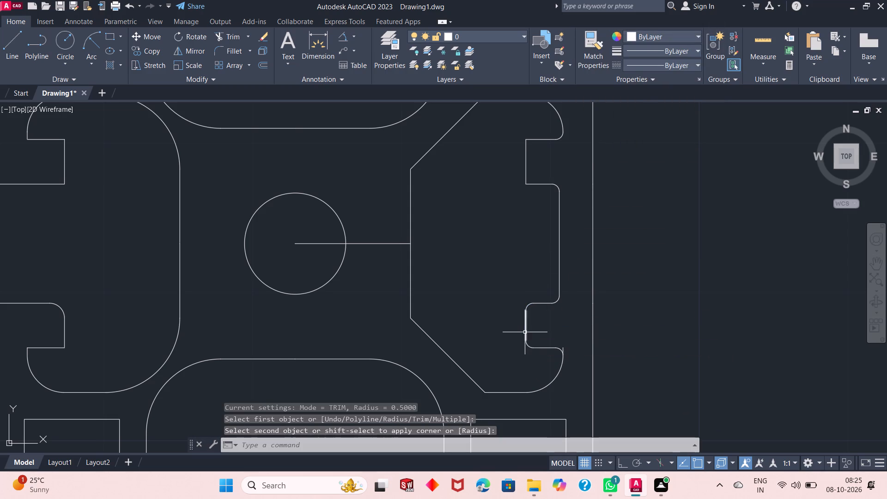
Fillet both ends of the right slot's upper lip, where its short vertical edge meets the horizontal edges, with radius 0.5.
right_click(477, 155)
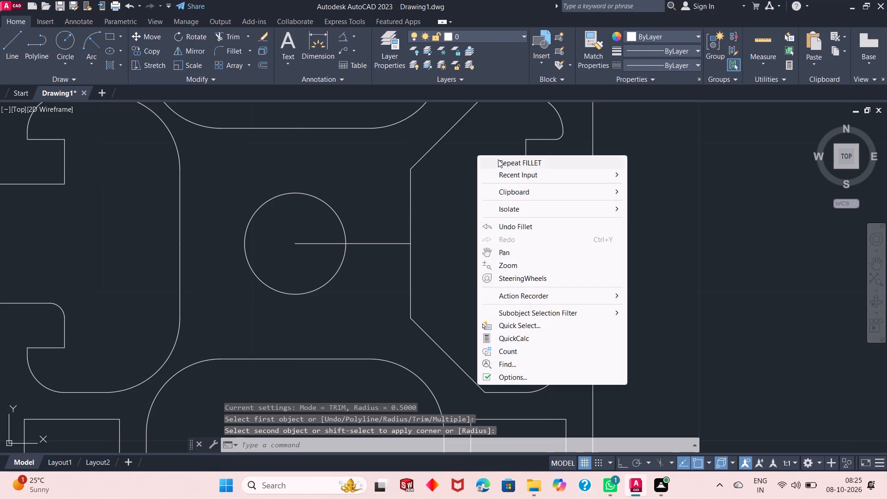
click(503, 162)
click(536, 138)
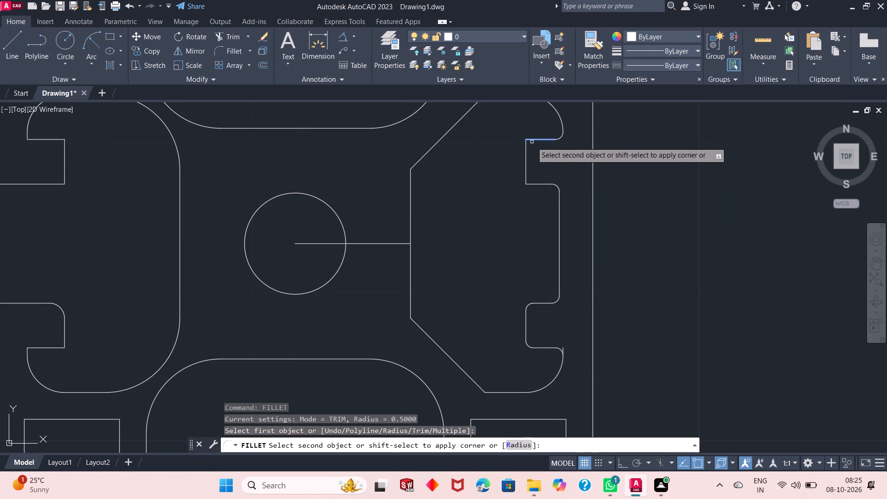
click(527, 147)
right_click(520, 140)
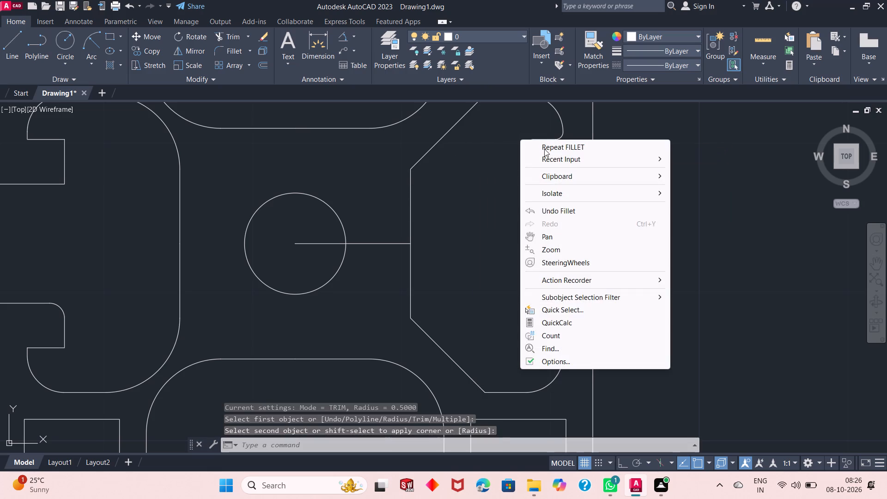
click(545, 149)
click(538, 183)
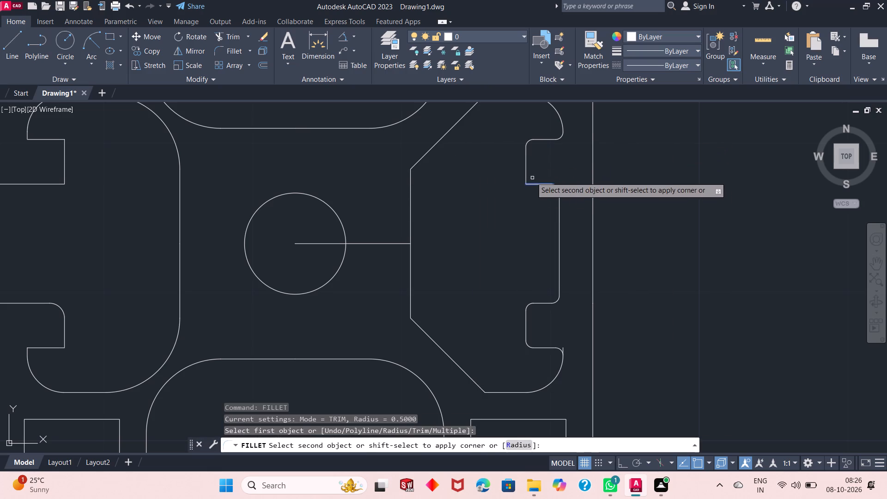
click(526, 171)
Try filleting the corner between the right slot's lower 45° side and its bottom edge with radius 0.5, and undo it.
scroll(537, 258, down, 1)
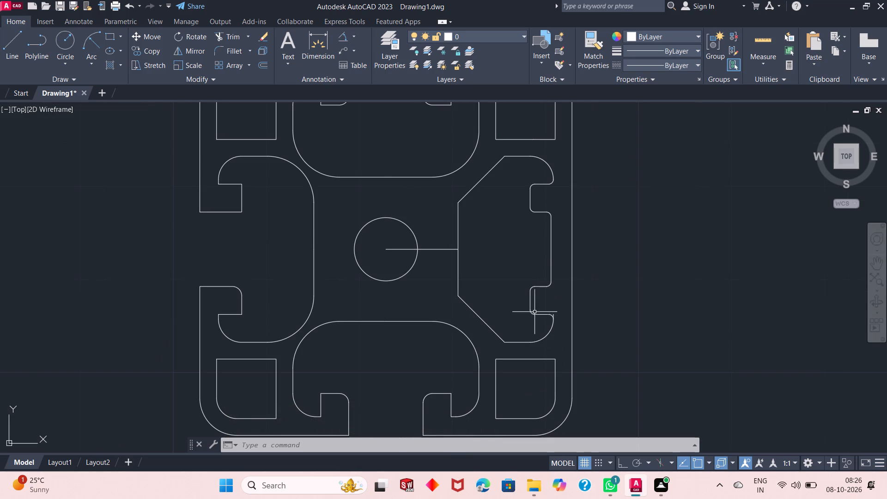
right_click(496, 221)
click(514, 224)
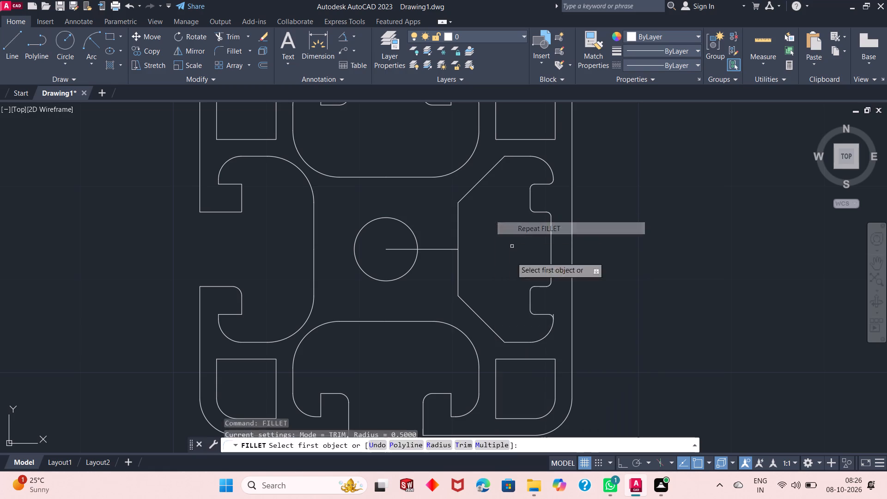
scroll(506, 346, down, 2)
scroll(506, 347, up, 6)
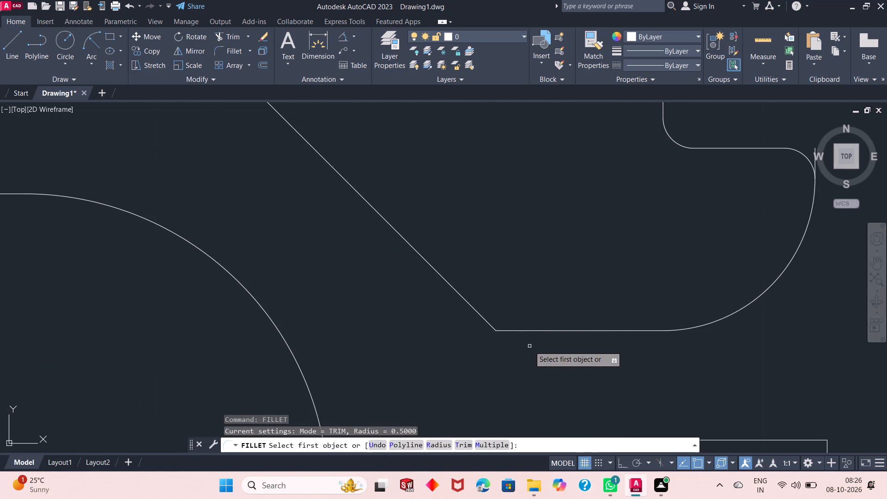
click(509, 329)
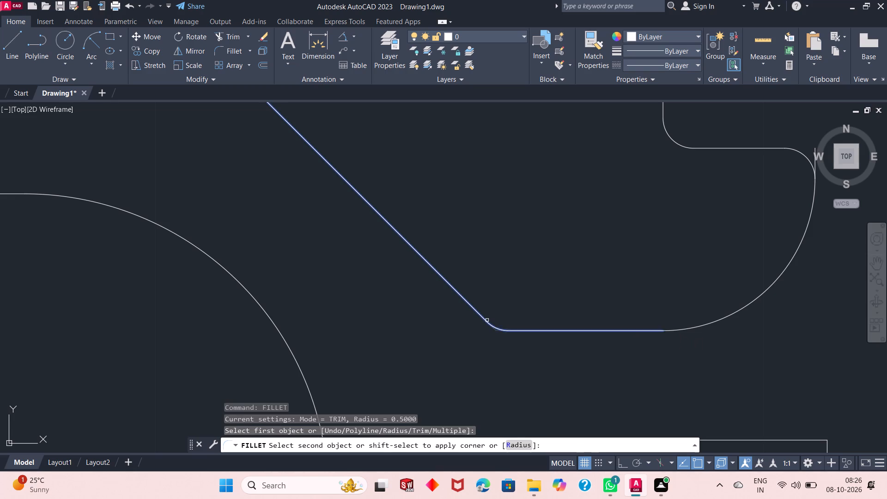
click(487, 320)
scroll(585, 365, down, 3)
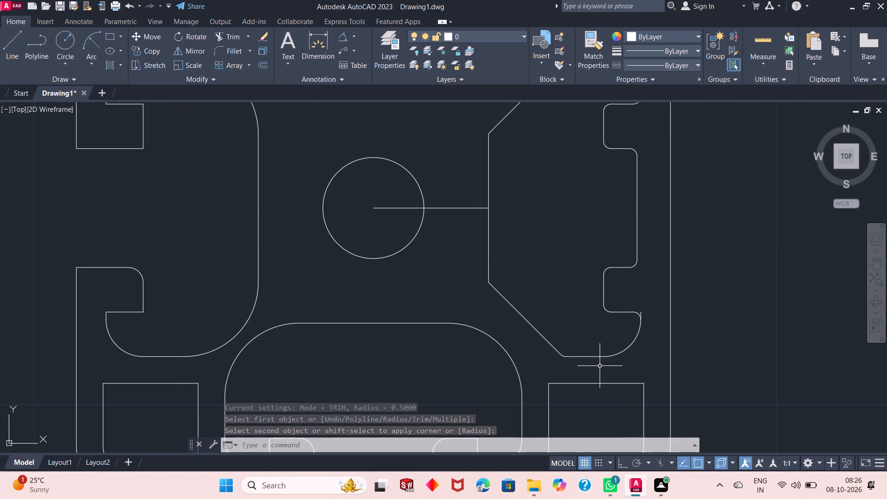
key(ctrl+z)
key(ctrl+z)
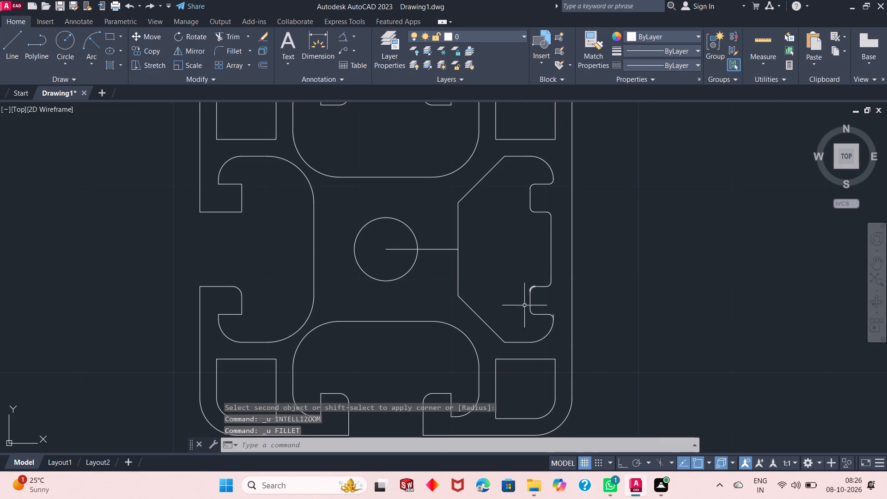
Fillet the corner between the right slot's lower 45° side and its bottom edge with radius 5.
scroll(515, 315, up, 1)
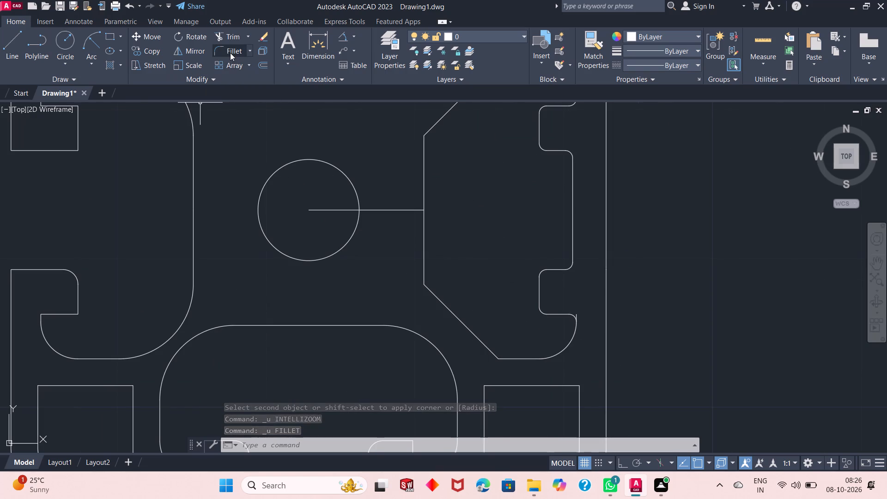
click(230, 53)
click(437, 450)
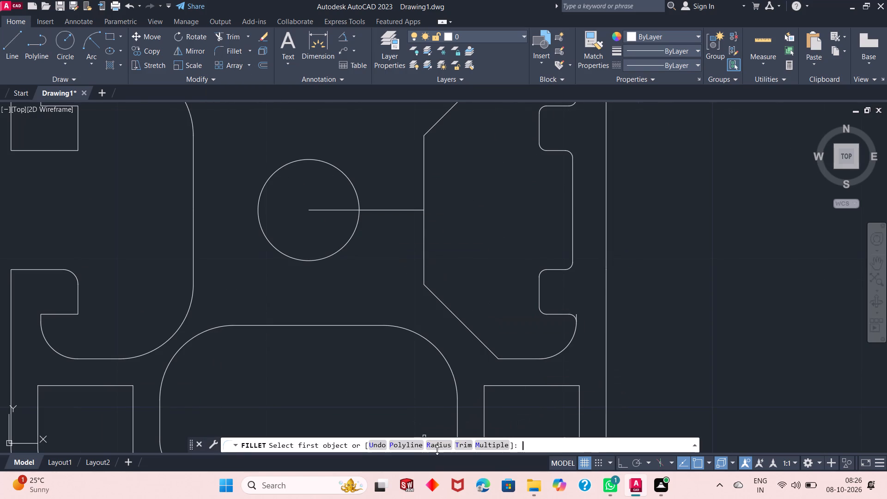
click(438, 441)
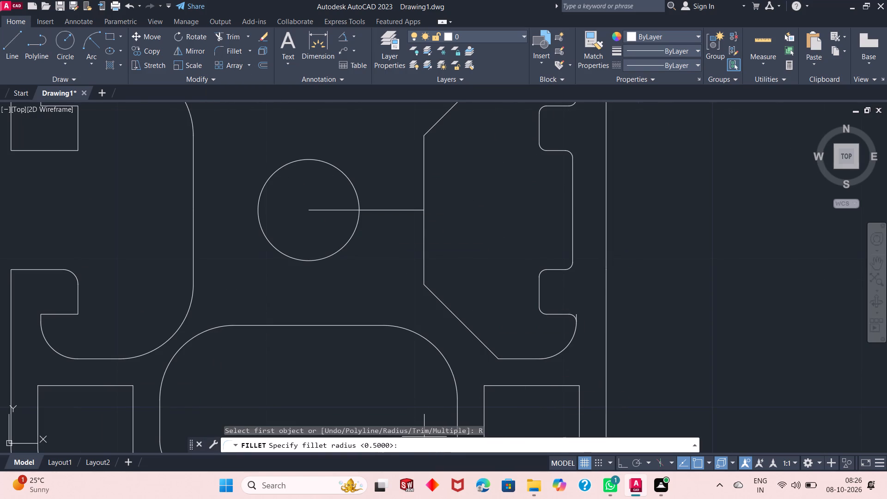
key(5)
key(Return)
scroll(519, 381, up, 3)
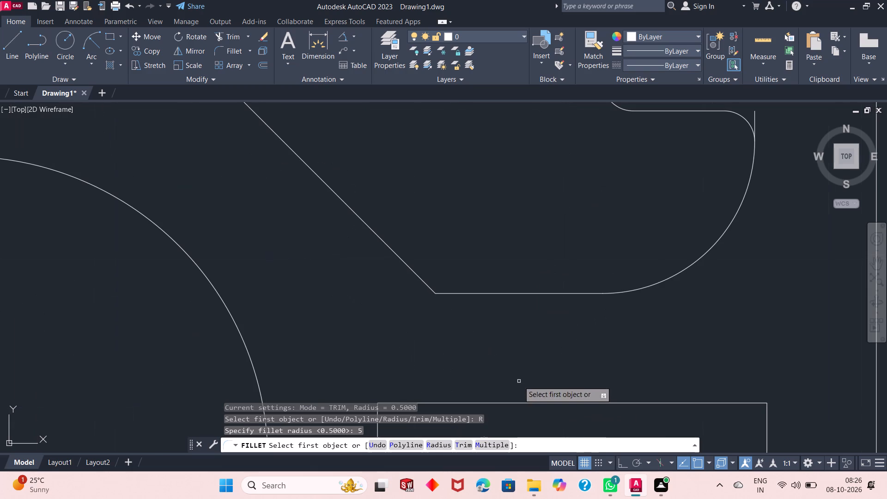
click(453, 292)
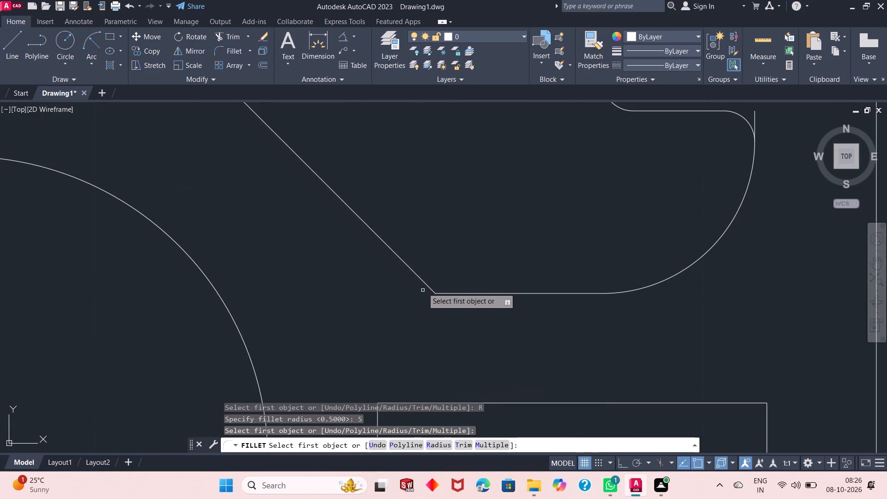
click(424, 279)
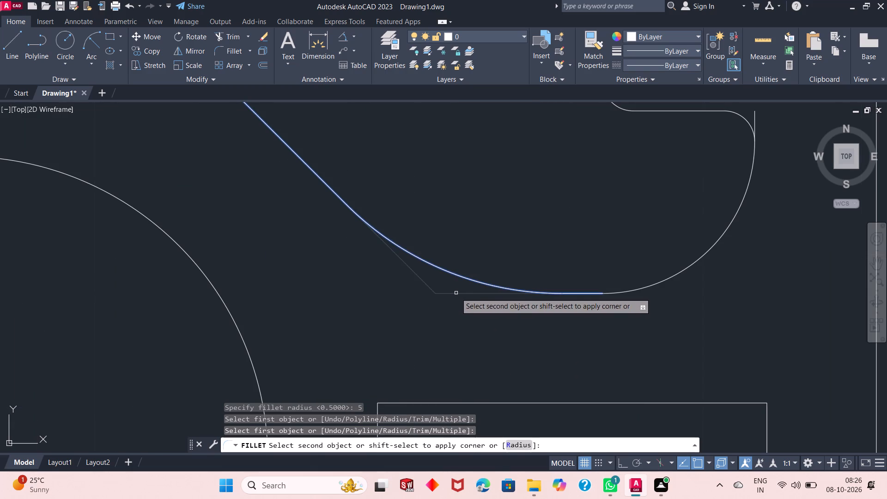
click(456, 293)
Fillet the corner between the right slot's upper 45° side and its top edge with radius 5.
scroll(442, 315, down, 4)
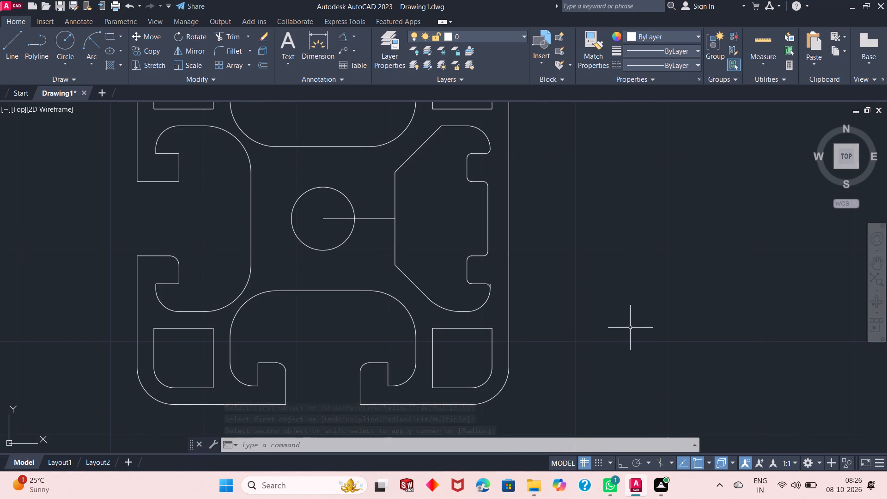
key(Return)
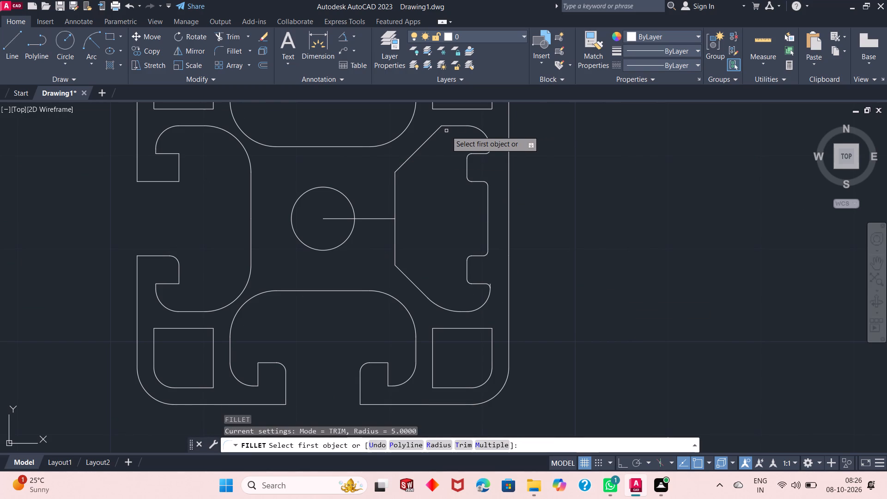
click(450, 124)
click(436, 131)
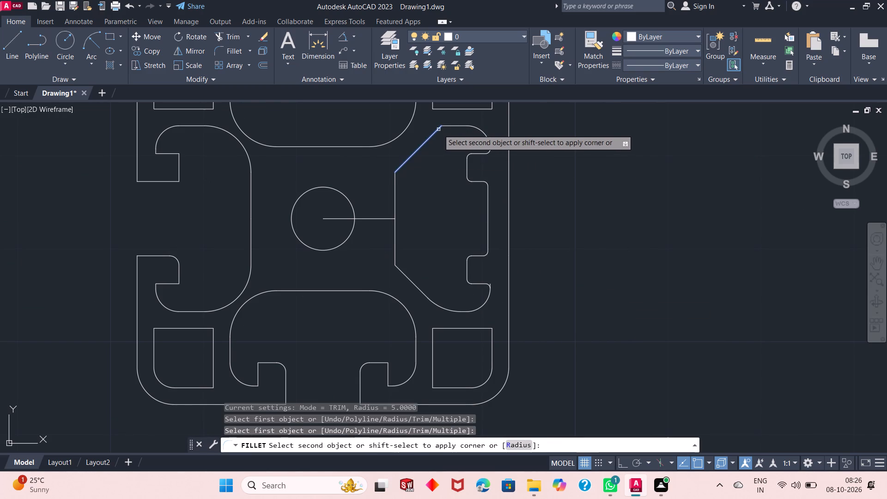
click(455, 125)
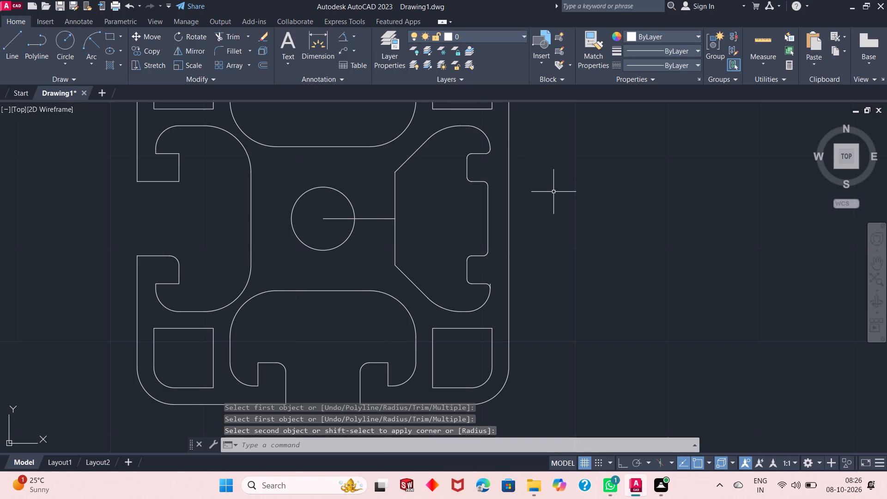
Fillet both corners where the right slot's inner vertical wall meets its upper and lower 45° sides with radius 5.
key(Return)
scroll(373, 152, up, 1)
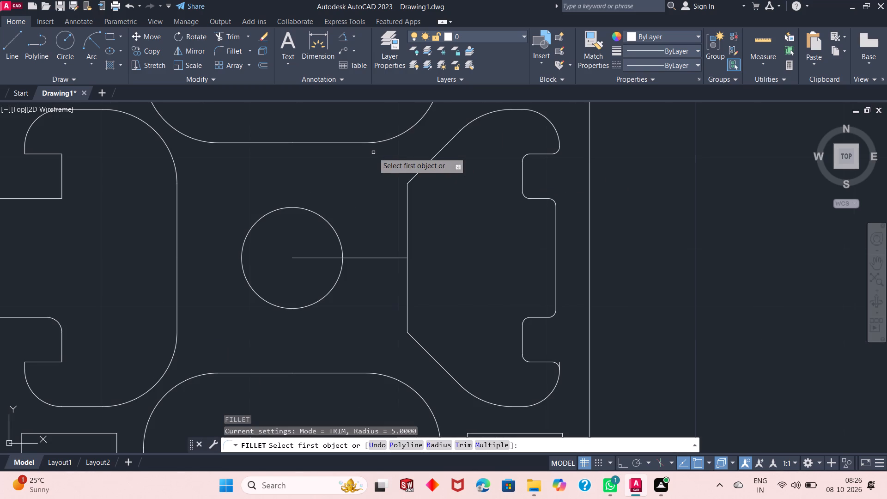
click(415, 175)
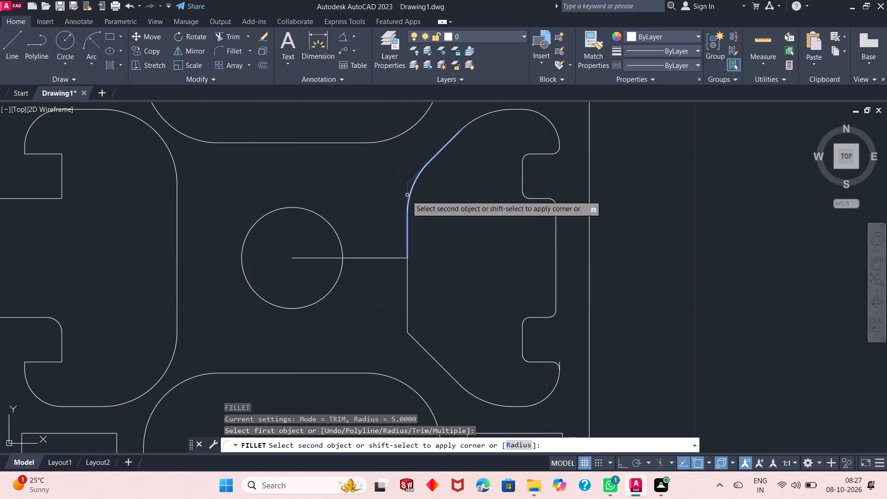
click(407, 195)
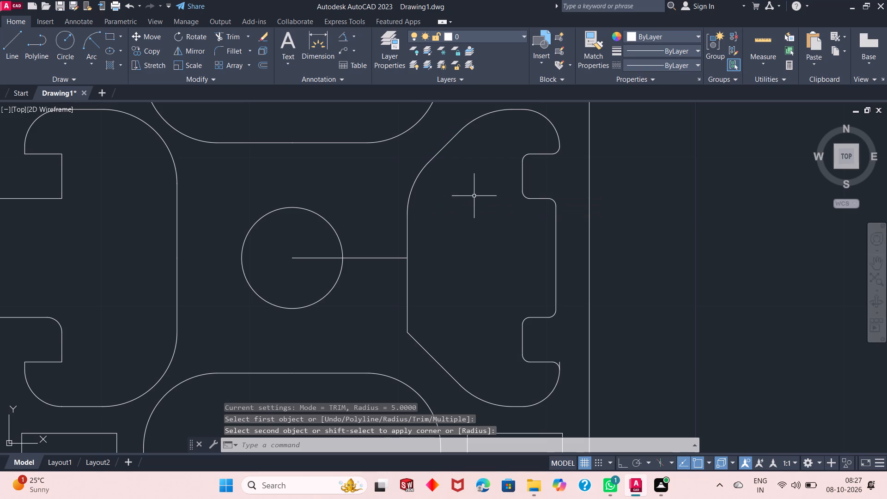
key(Return)
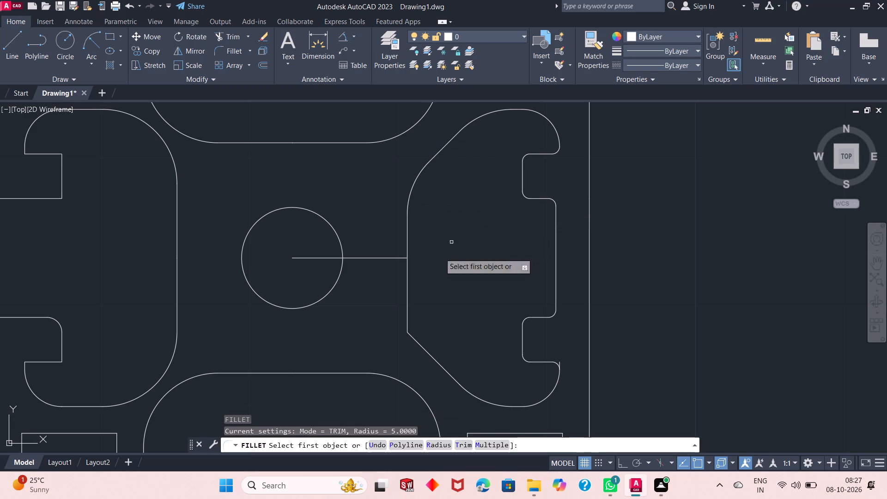
click(408, 316)
click(413, 337)
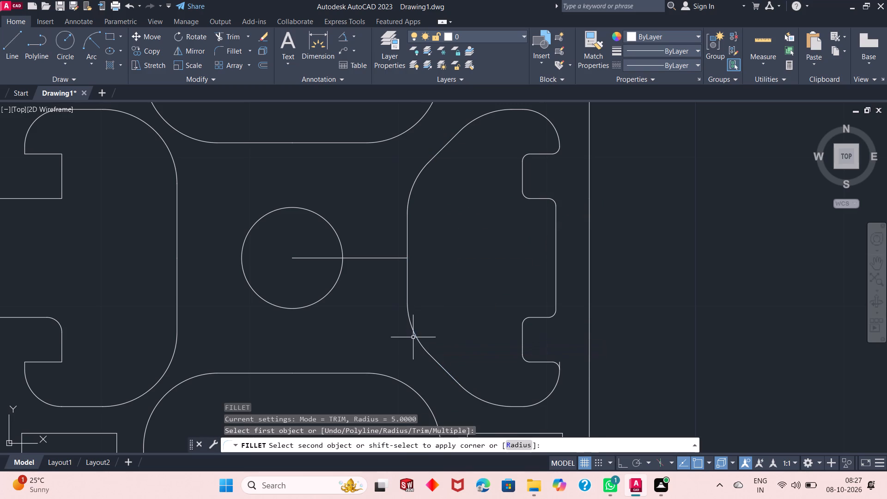
Select the top slot's inner corner arc nearest the right slot and the adjoining half of its horizontal inner edge.
scroll(497, 314, down, 1)
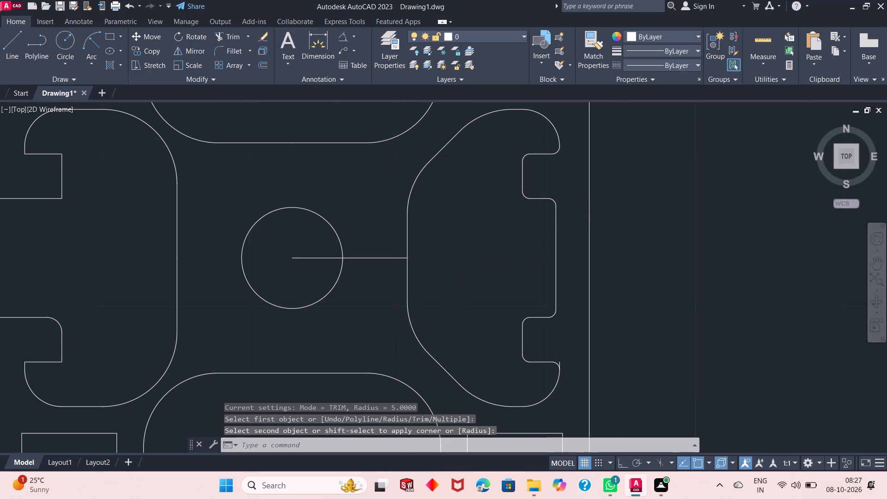
scroll(497, 315, down, 1)
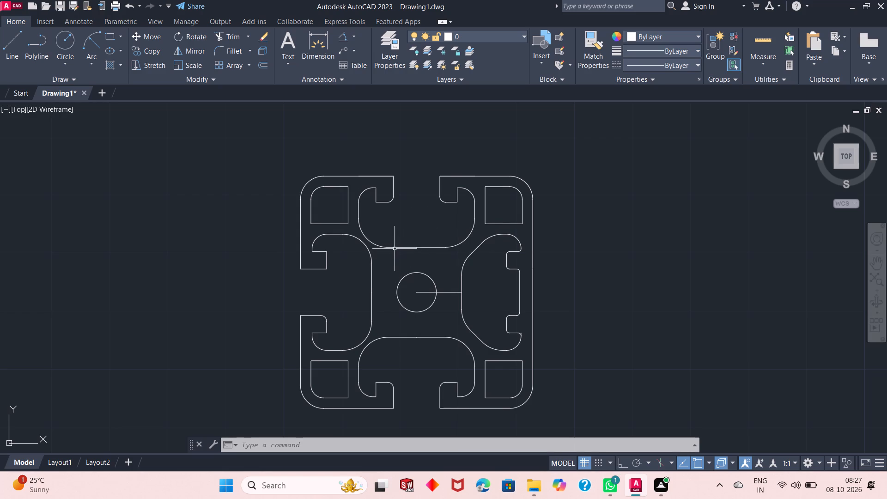
scroll(395, 247, down, 1)
scroll(395, 247, up, 2)
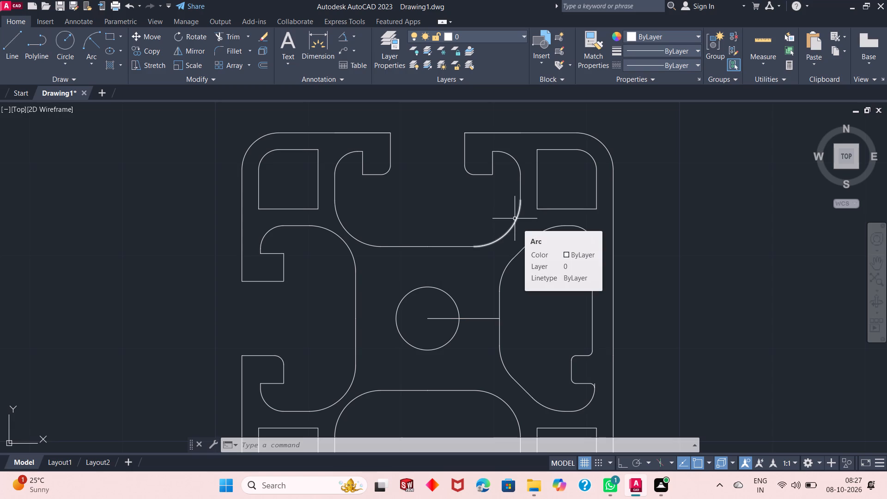
click(506, 234)
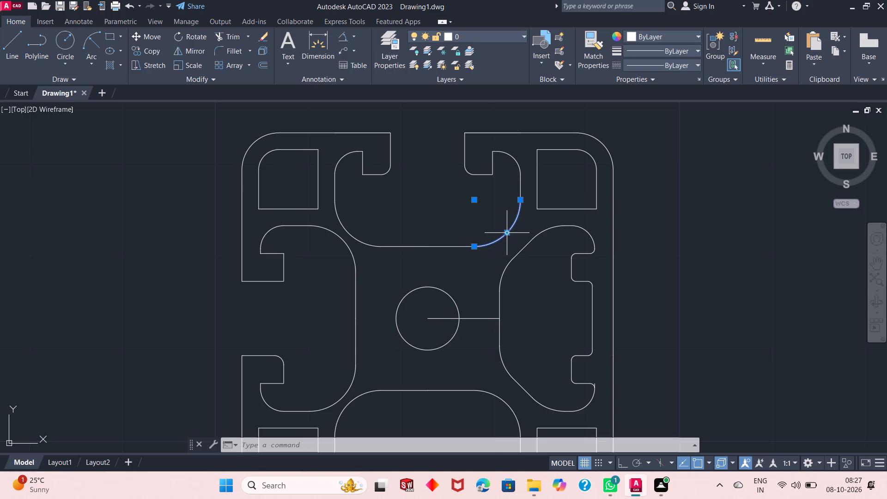
click(430, 247)
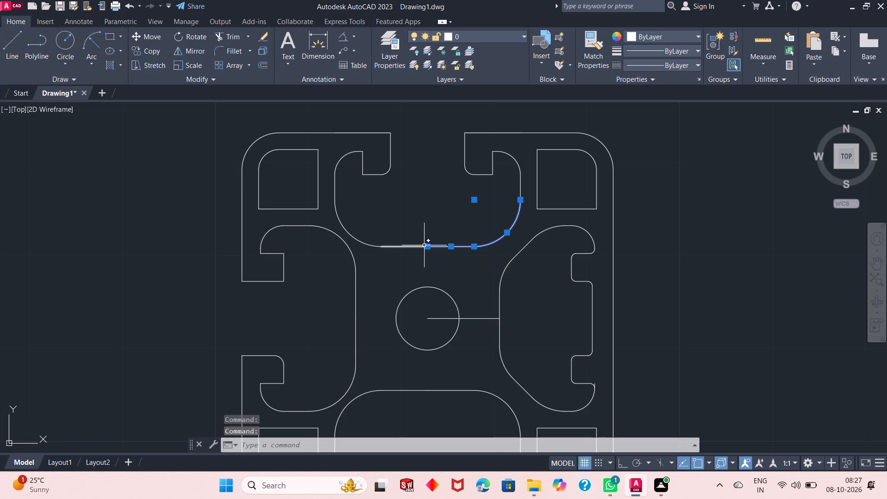
Add the top slot's other inner corner arc and remaining inner edge half to the selection, and erase all four objects.
click(346, 233)
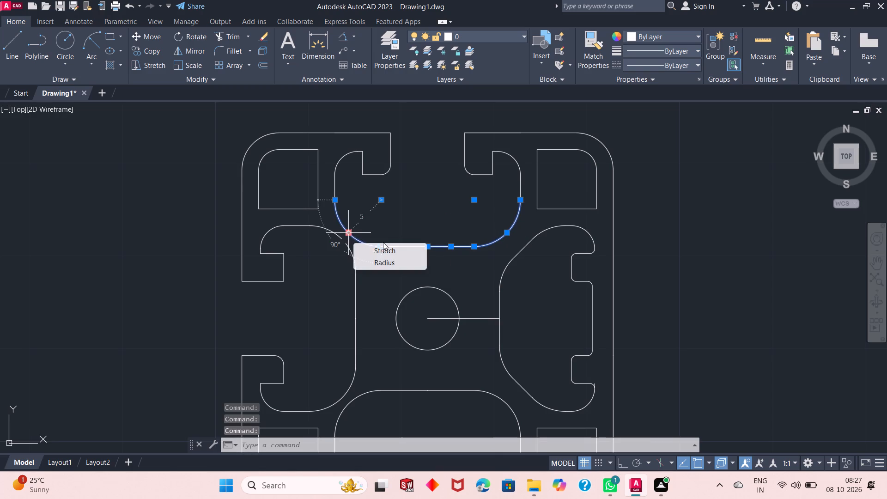
click(401, 247)
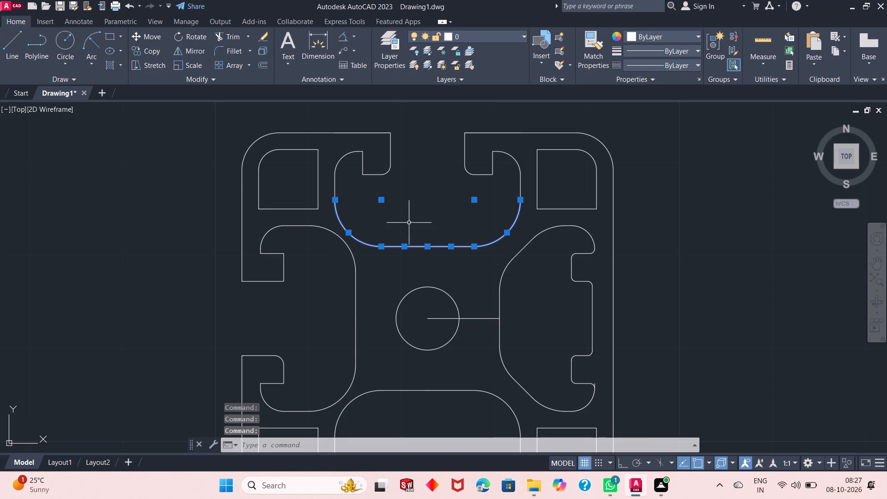
right_click(670, 198)
click(693, 261)
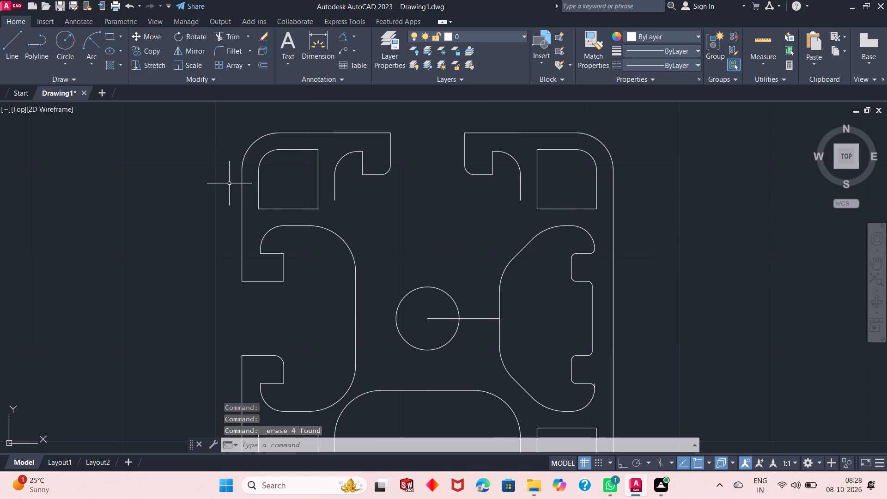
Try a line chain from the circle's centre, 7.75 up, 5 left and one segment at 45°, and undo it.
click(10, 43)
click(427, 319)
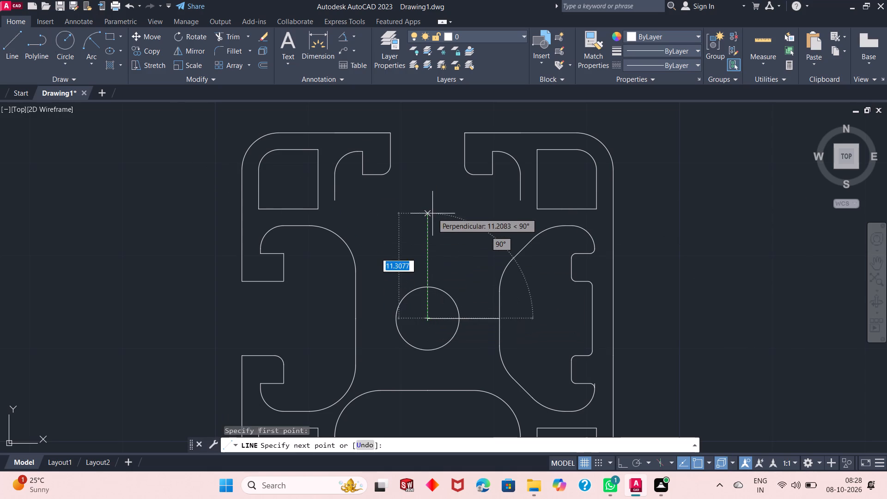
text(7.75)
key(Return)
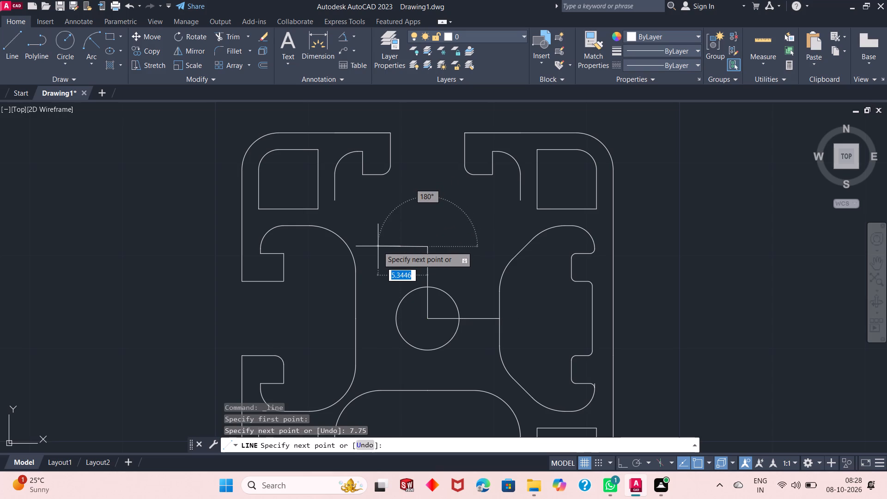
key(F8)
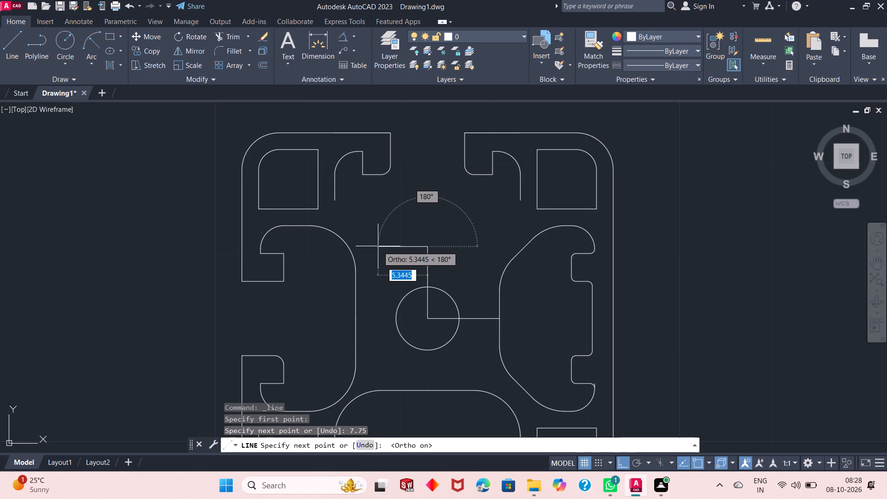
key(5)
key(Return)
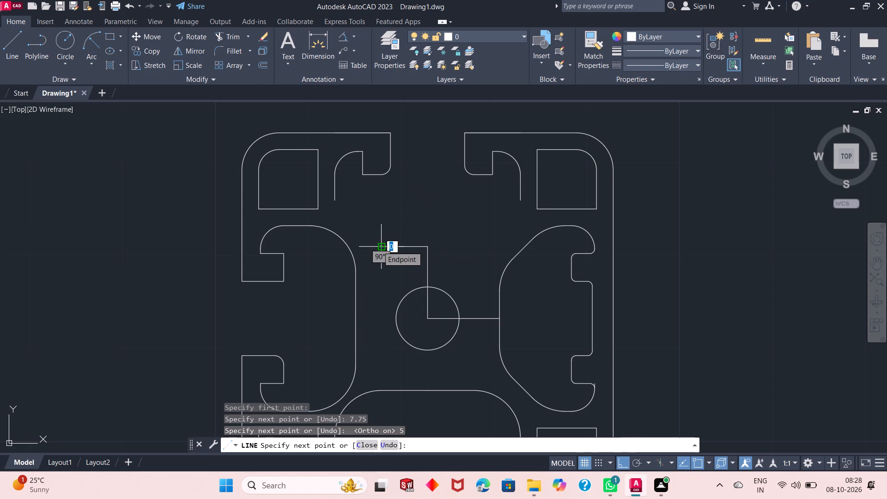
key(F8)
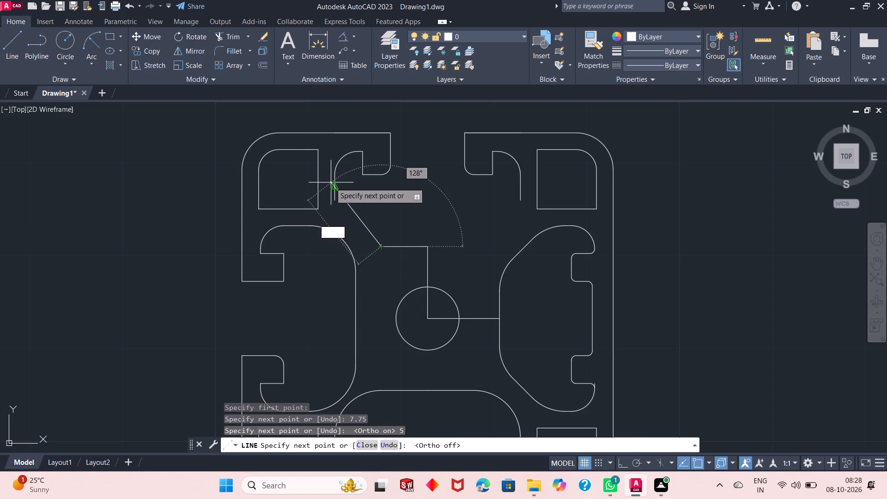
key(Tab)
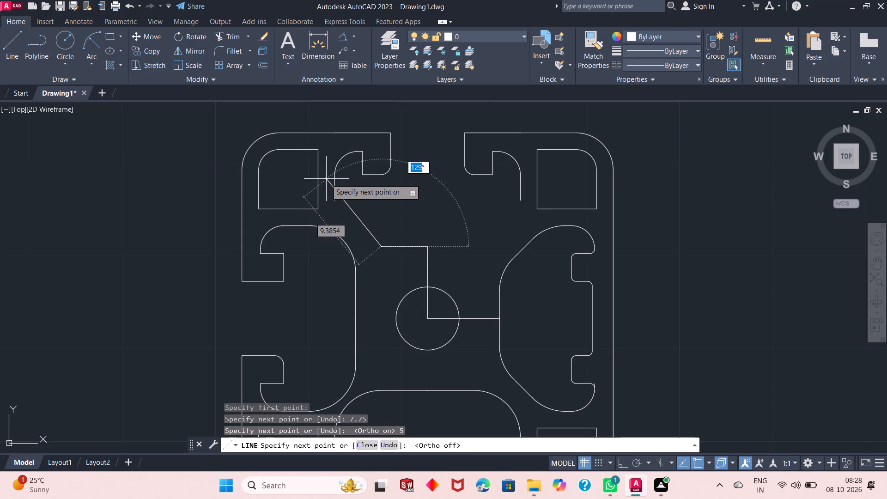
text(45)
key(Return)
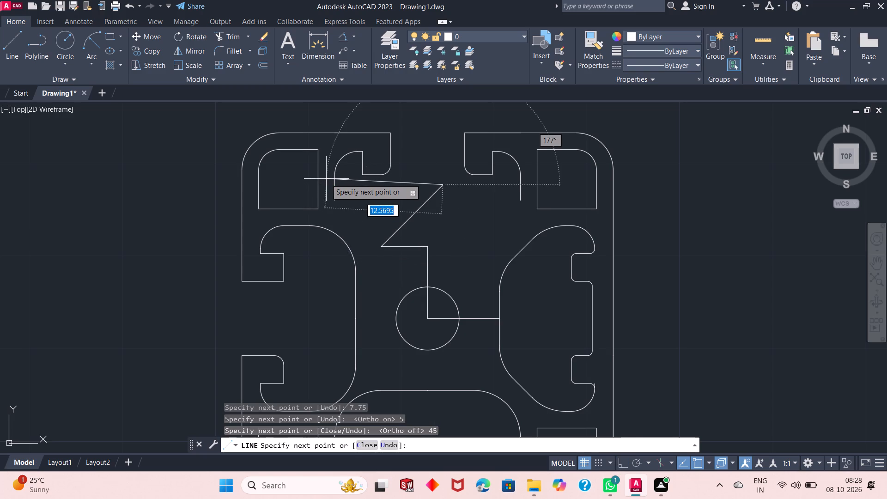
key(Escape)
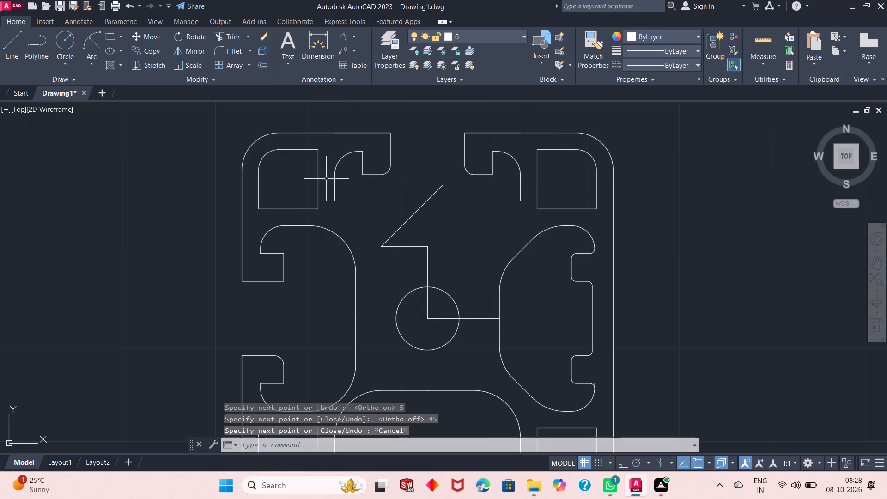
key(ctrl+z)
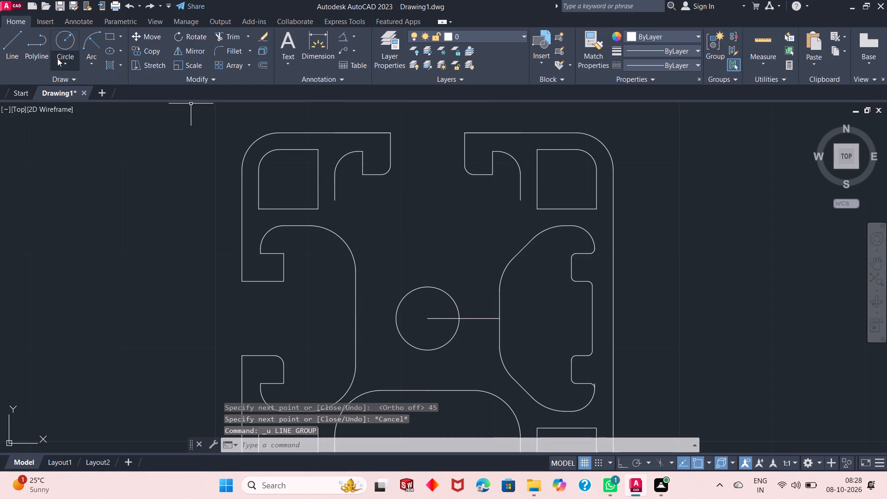
Draw a line chain from the circle's centre: 7.75 up, 5 left, and an angled side about 10 long at 135°.
click(15, 48)
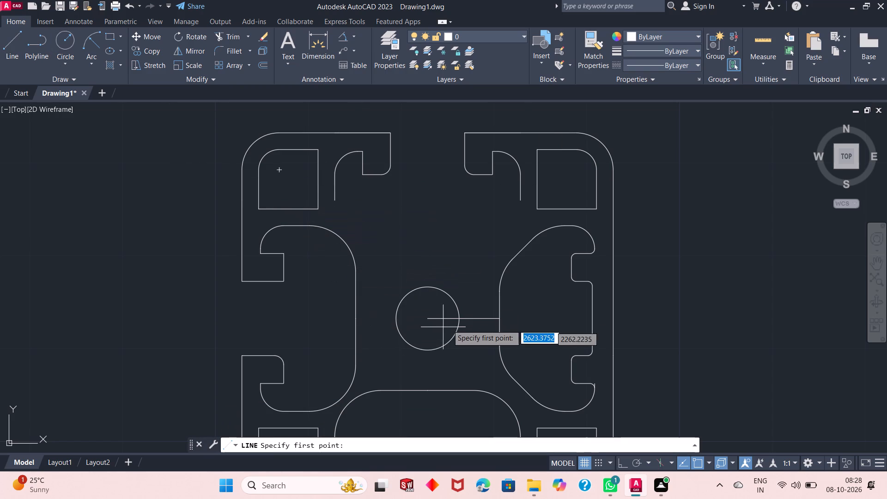
click(428, 318)
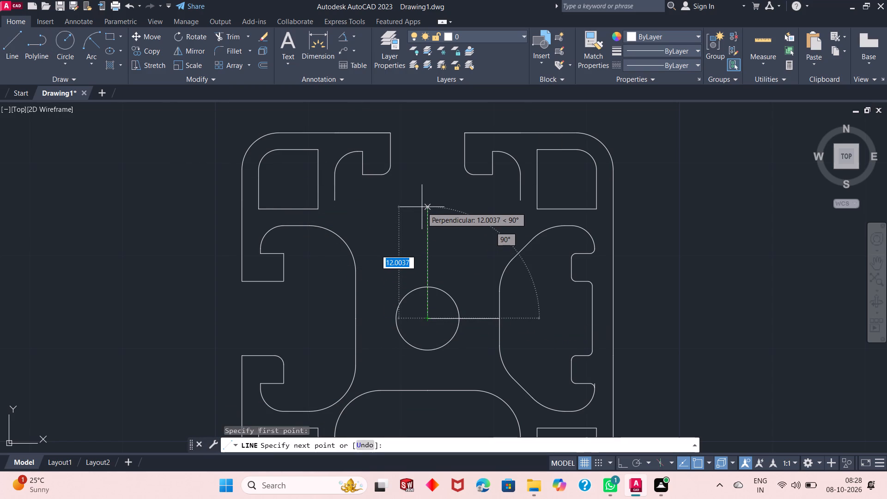
text(7.75)
key(Return)
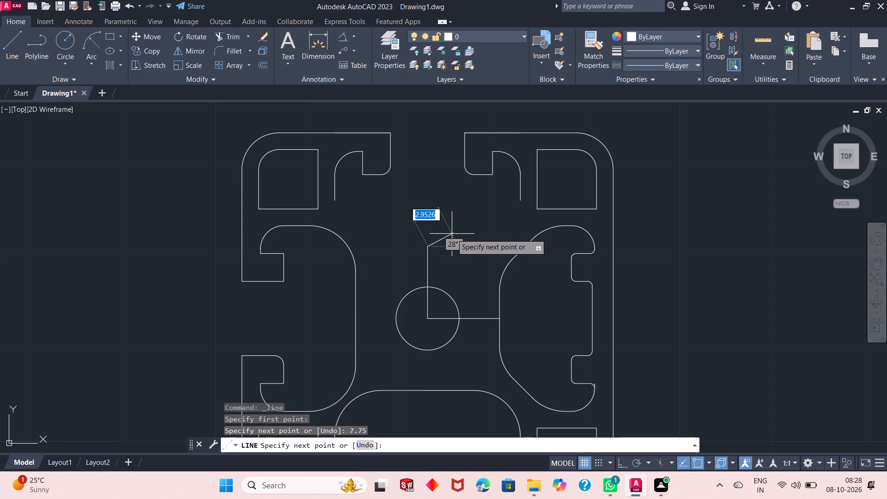
key(F8)
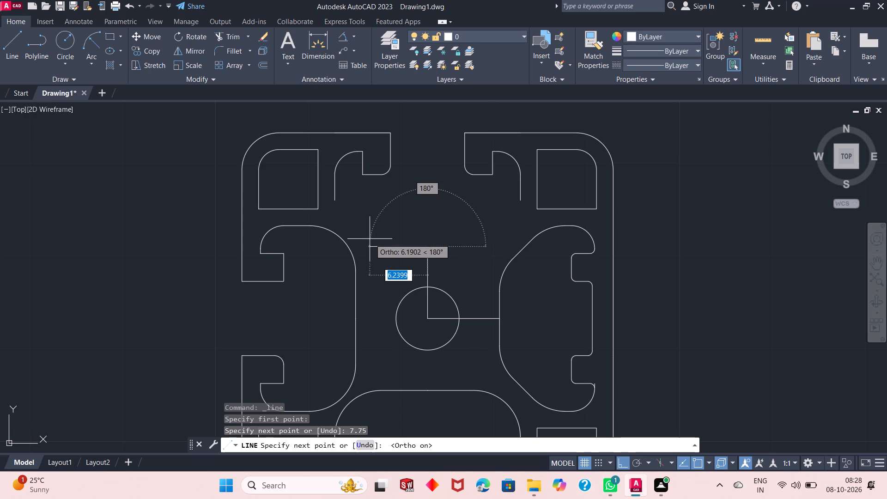
key(5)
key(Return)
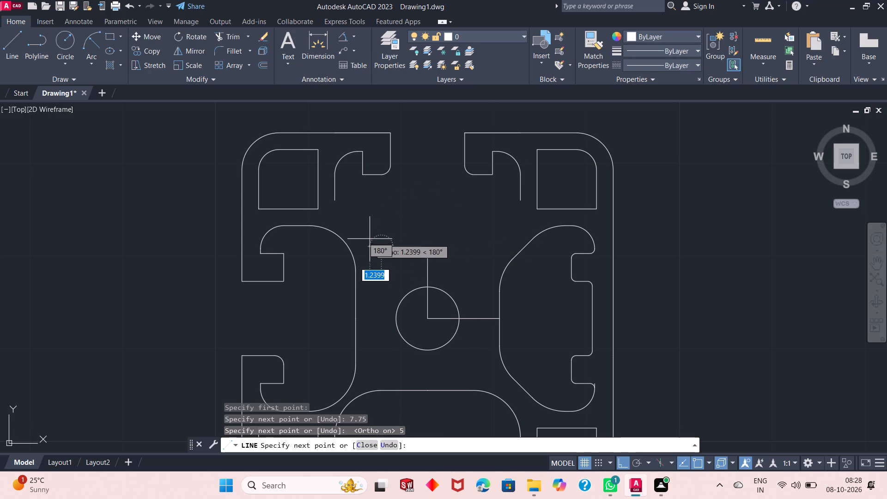
key(F8)
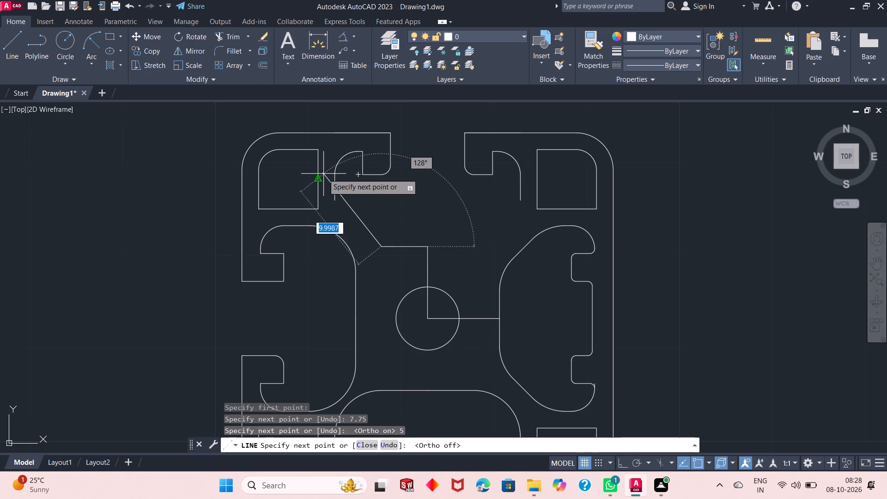
key(Tab)
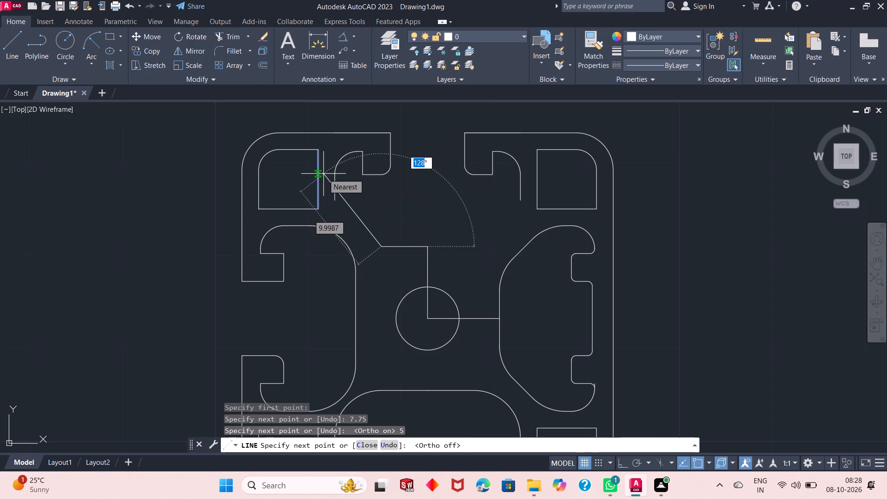
text(135)
key(Return)
key(Return)
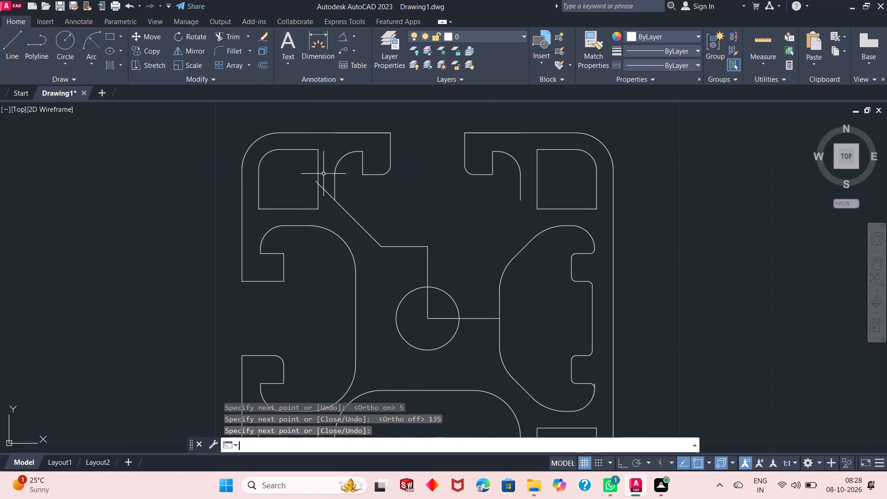
Draw a line chain from the upper end of the 7.75 line: 5 right, and an angled side about 14.7 long at 45°.
key(space)
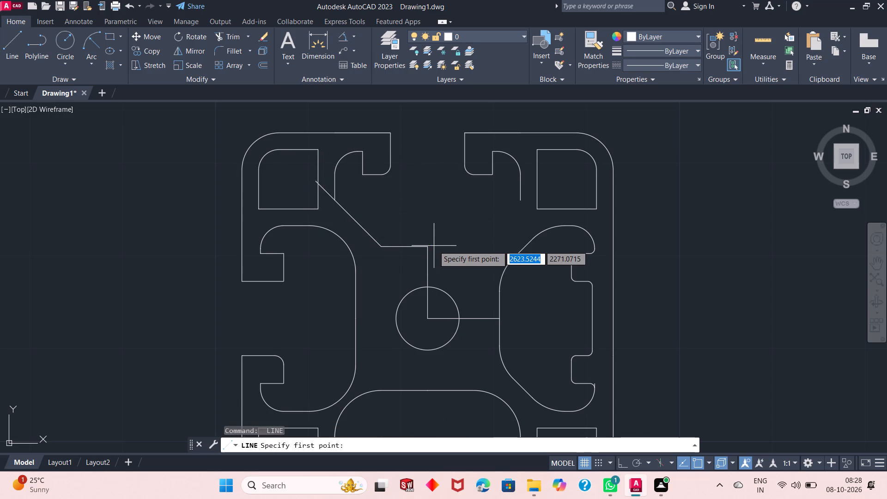
click(425, 246)
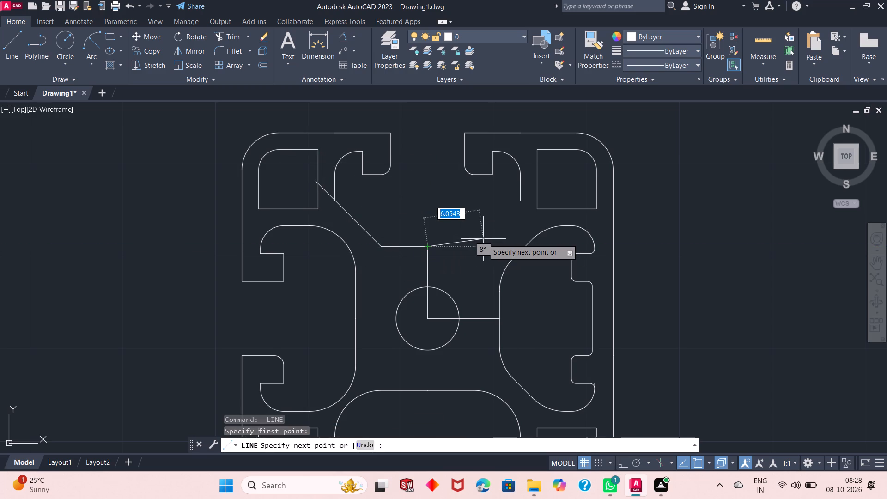
key(F8)
key(5)
key(Return)
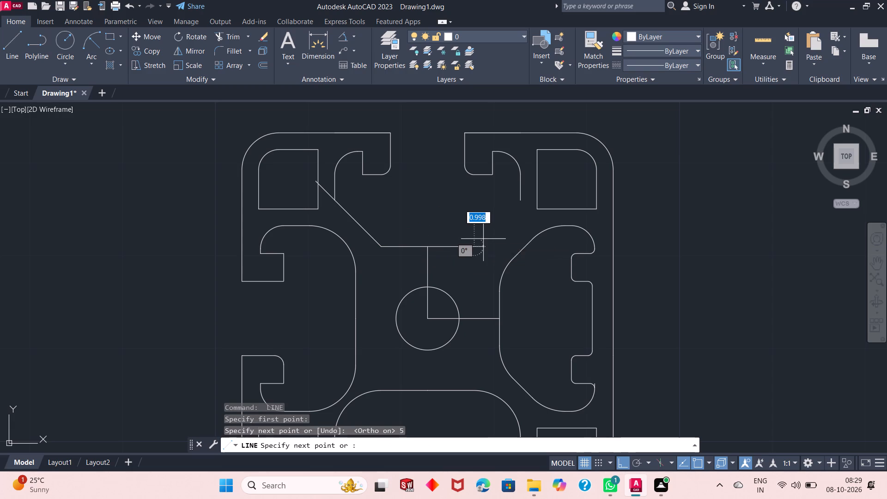
key(F8)
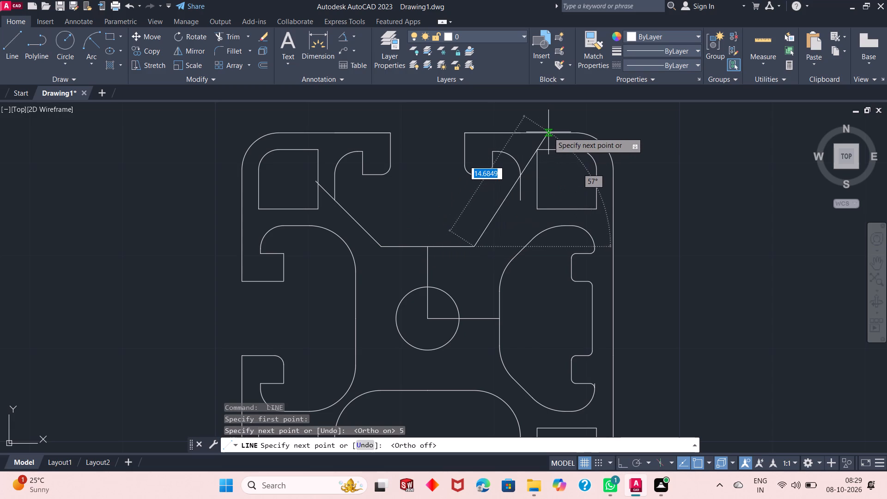
key(Tab)
text(45)
key(Return)
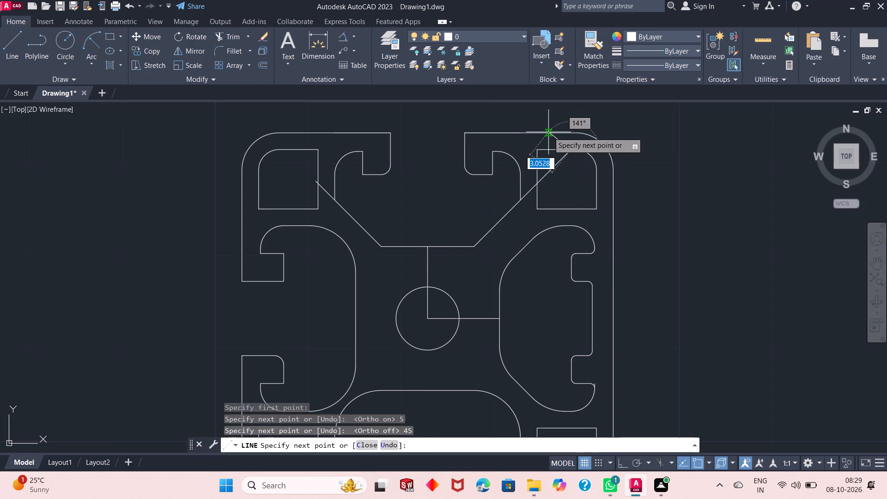
key(Return)
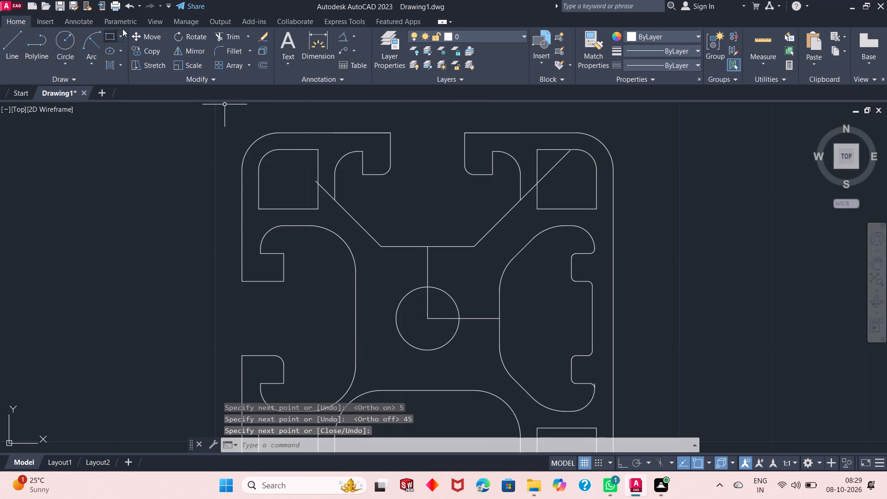
Erase the left slot's two inner corner arcs, both halves of its inner vertical wall, and the vertical construction line above the circle's centre.
scroll(366, 204, up, 1)
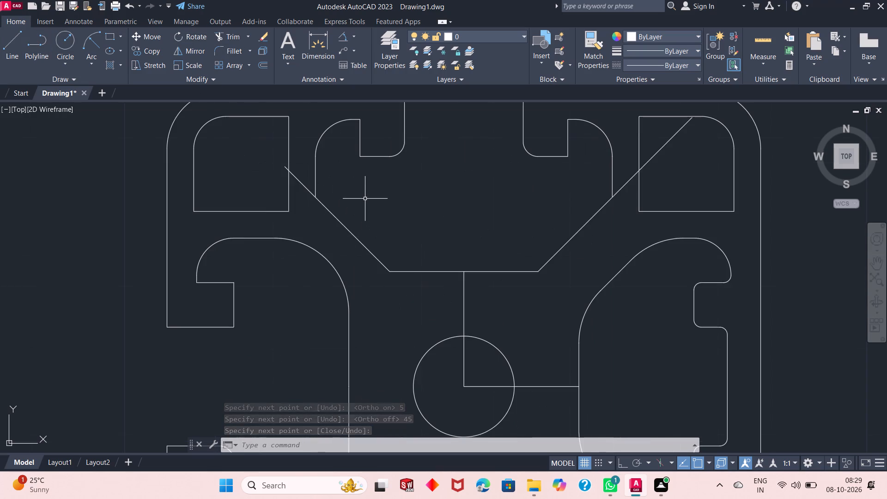
scroll(365, 199, down, 2)
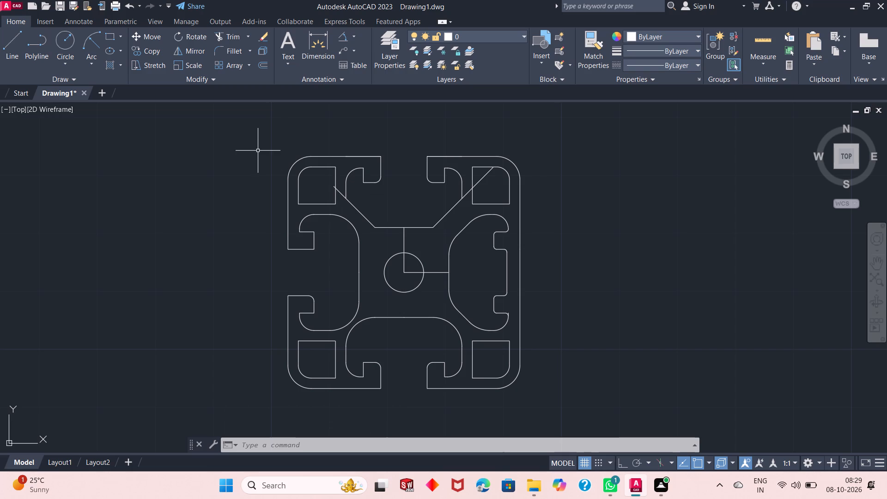
scroll(354, 228, down, 1)
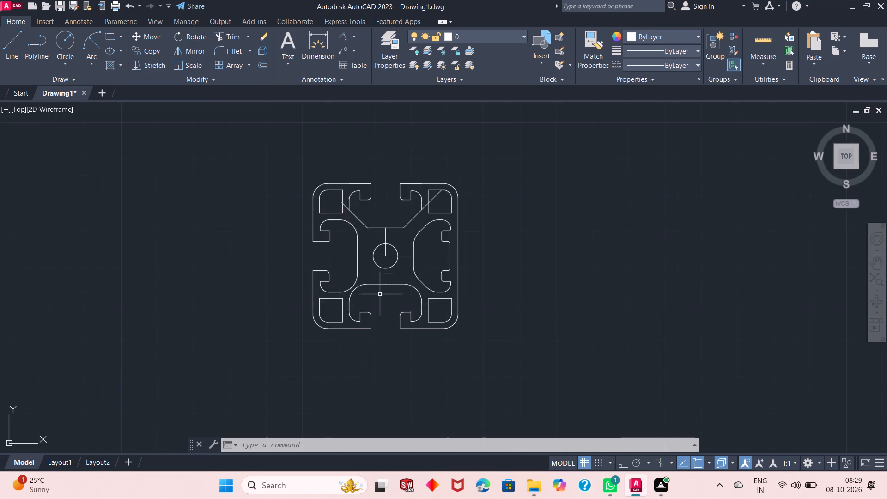
scroll(380, 295, up, 1)
scroll(341, 183, up, 2)
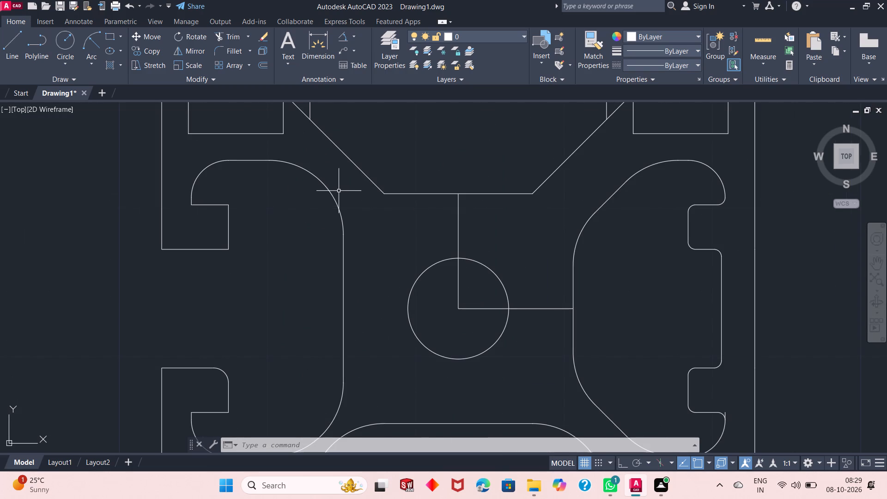
click(334, 198)
click(345, 286)
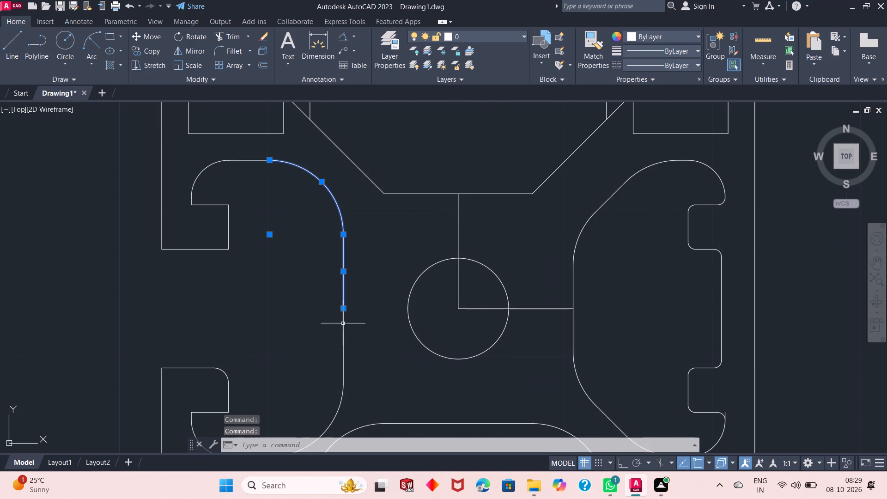
click(336, 416)
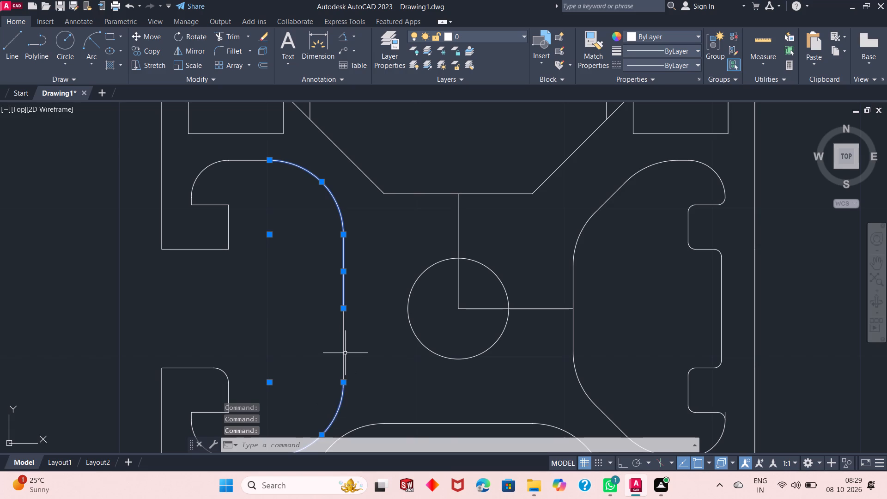
click(345, 353)
click(326, 352)
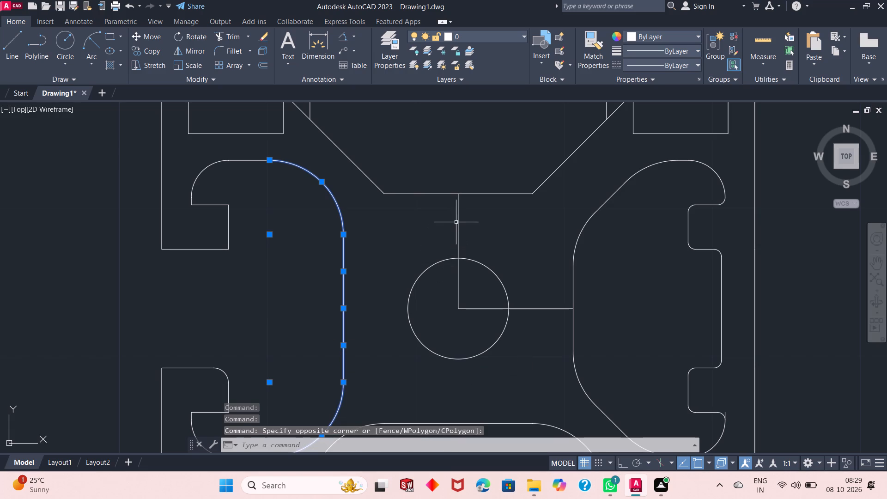
click(457, 220)
right_click(111, 277)
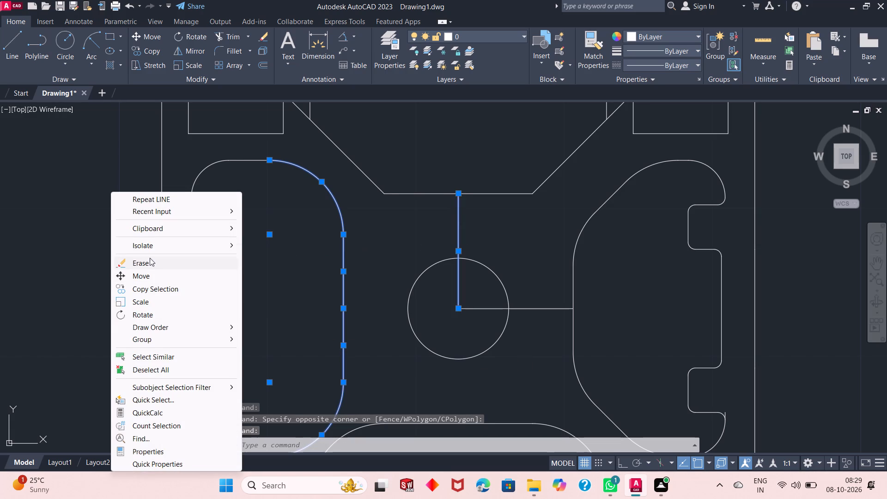
click(152, 260)
scroll(301, 217, down, 2)
scroll(304, 260, up, 1)
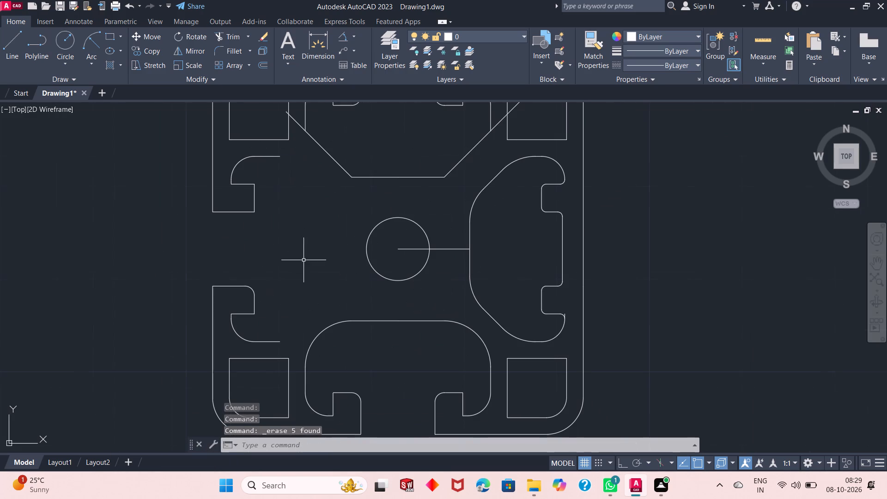
Draw a line chain from the circle's centre: 7.75 left, 5 up, and an angled side about 11.9 long at 135° toward the upper left.
click(10, 44)
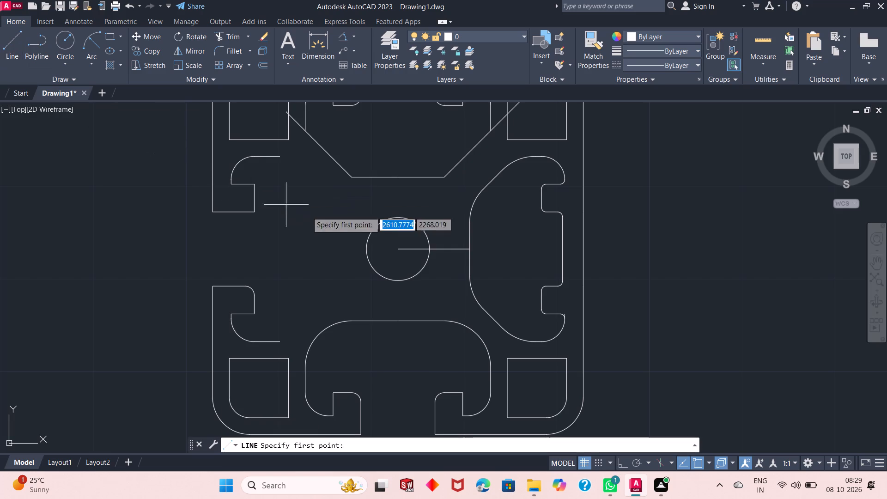
click(397, 247)
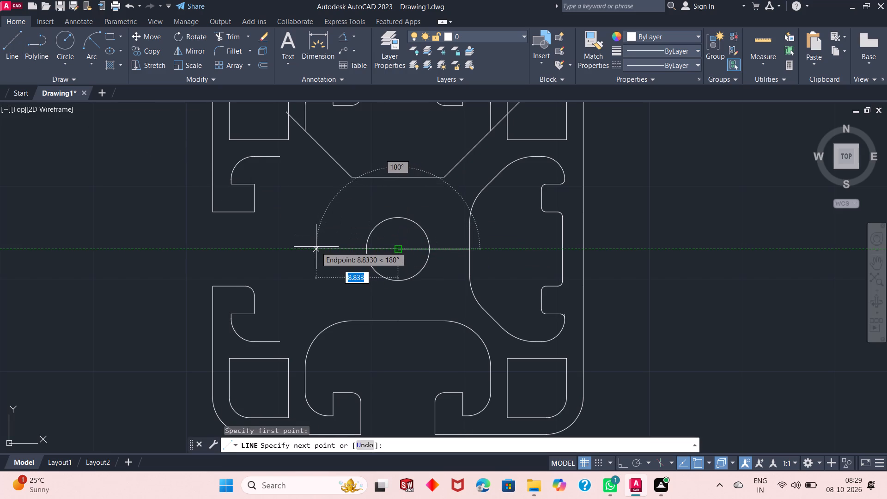
text(7.75)
key(Return)
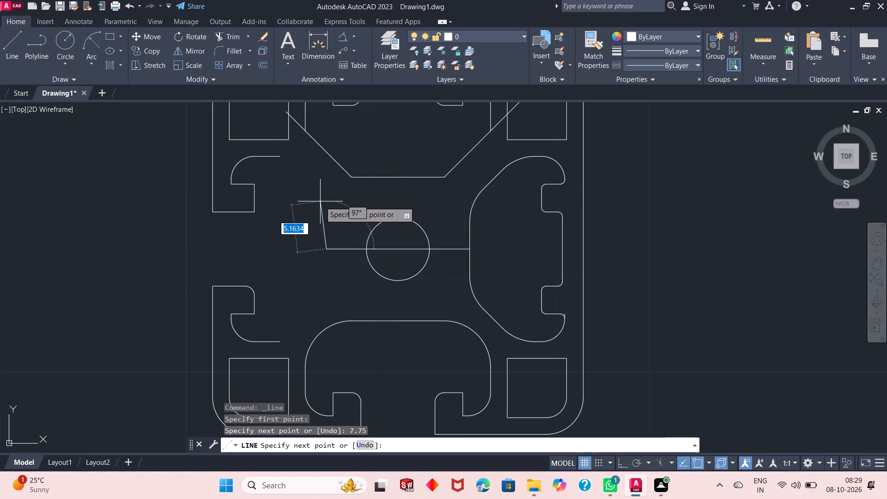
key(F8)
key(5)
key(Return)
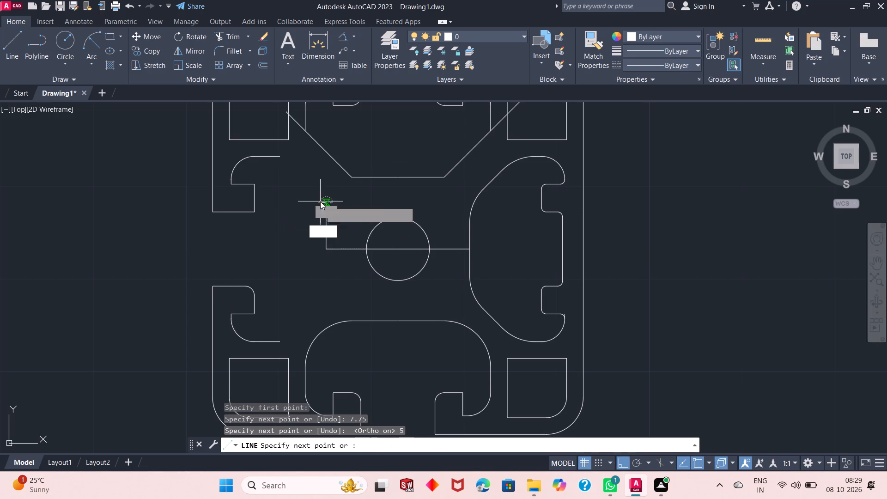
key(F8)
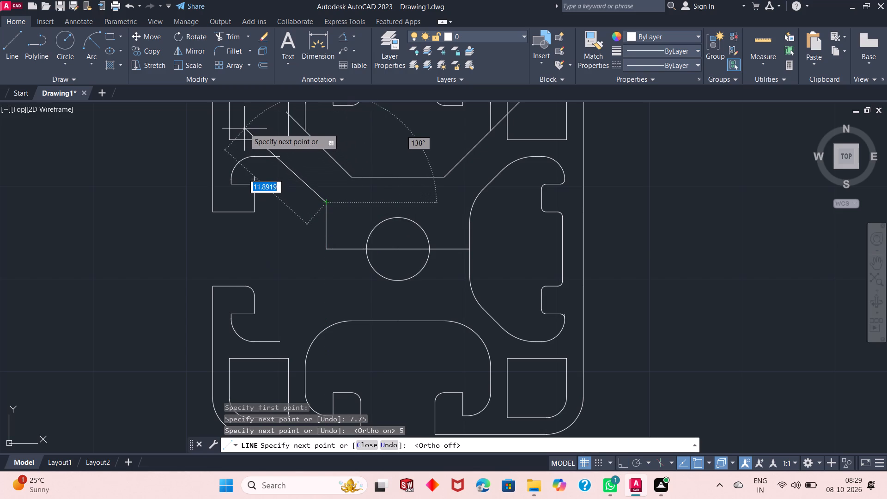
key(Tab)
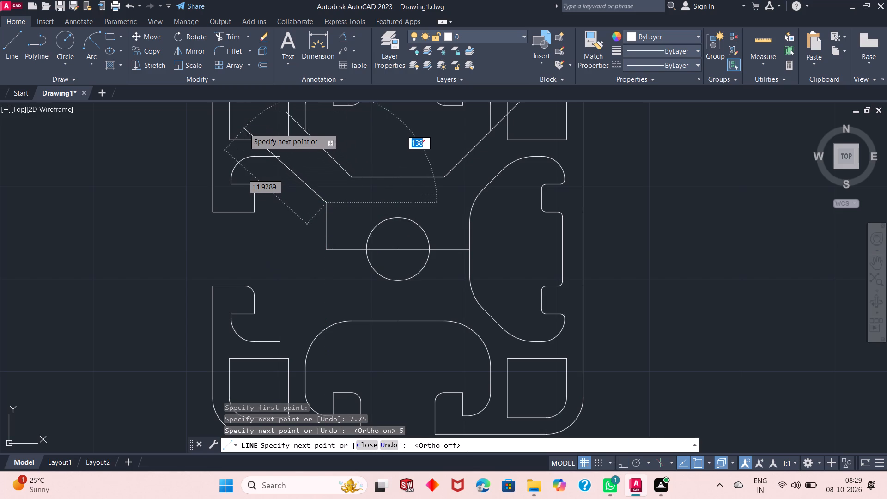
text(135)
key(Return)
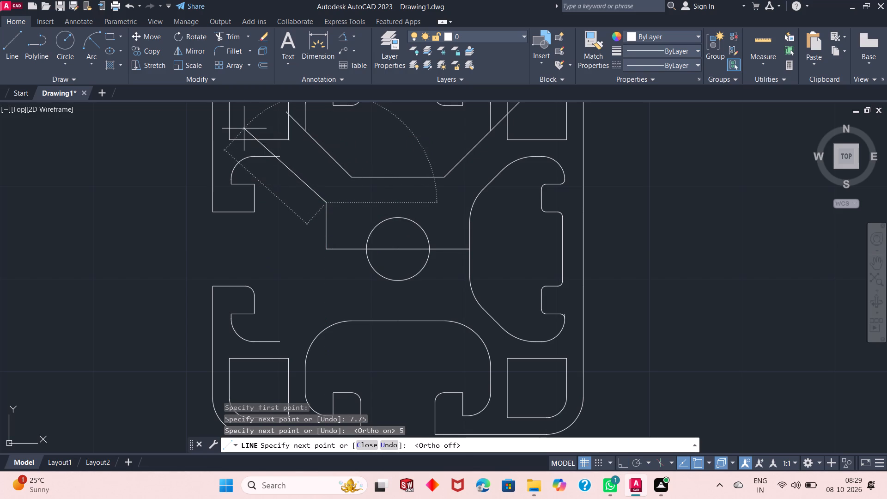
key(Return)
Draw a line chain from the left end of the 7.75 line: 5 down, and an angled side about 11.1 long at 135° toward the lower left.
key(Return)
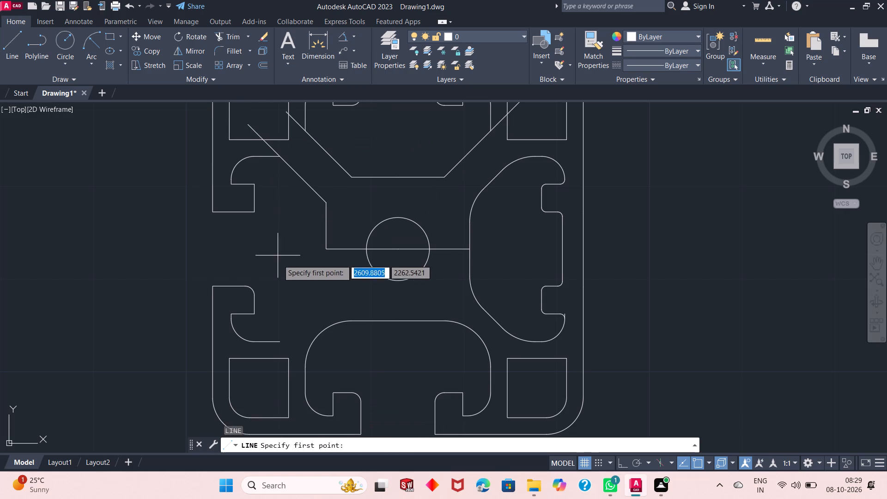
click(323, 249)
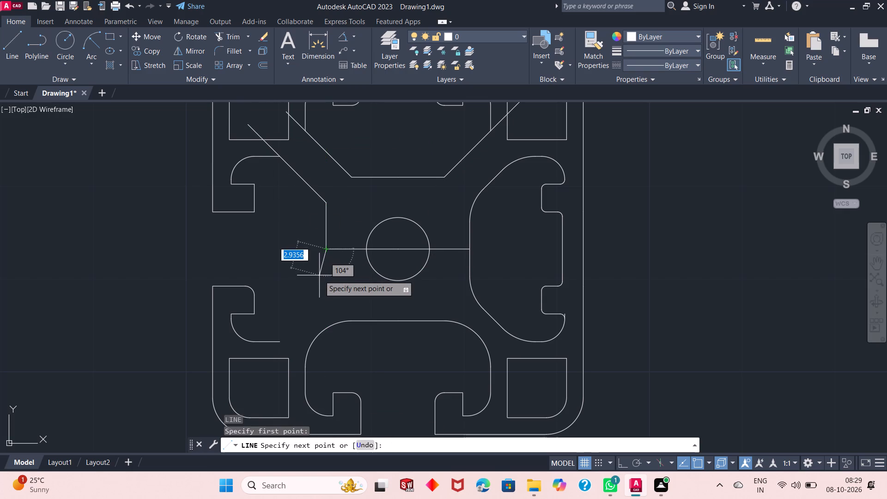
key(F8)
key(5)
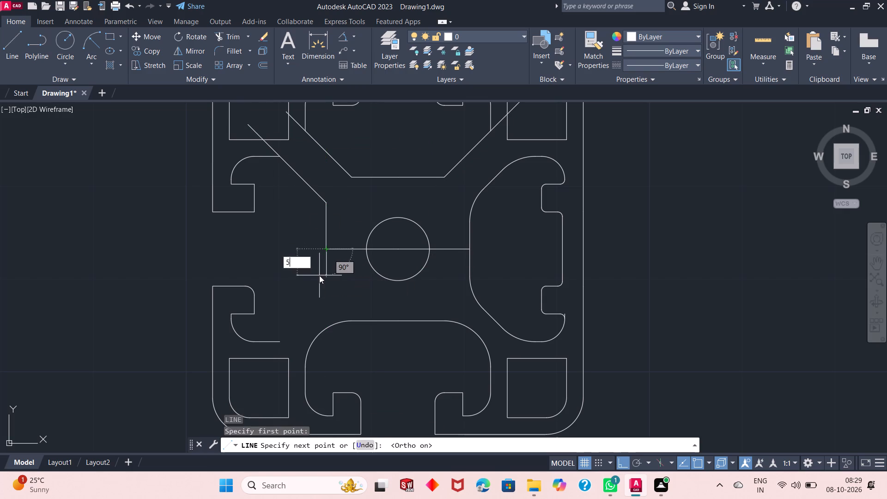
key(Return)
key(F8)
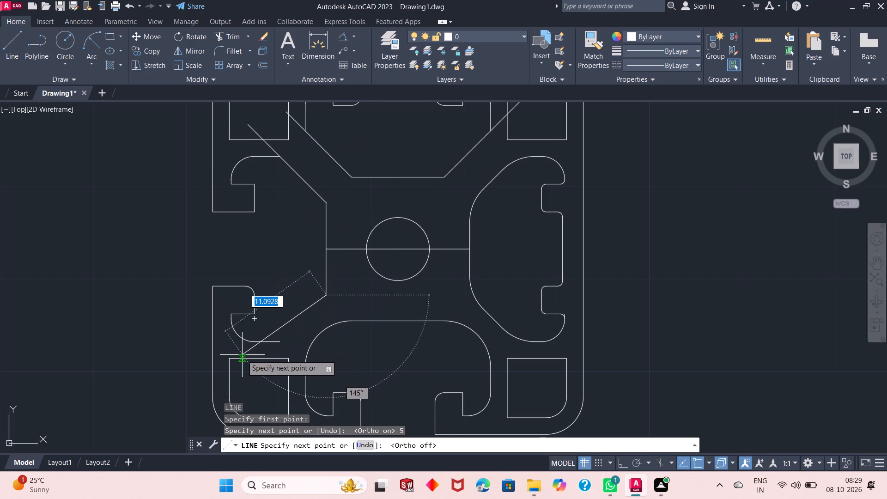
key(Tab)
text(135)
key(Return)
right_click(242, 356)
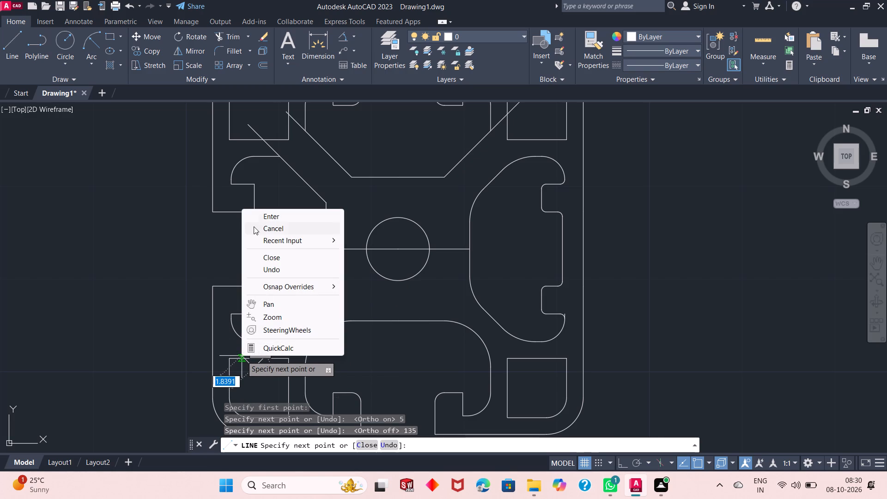
click(260, 217)
Erase the bottom slot's two inner corner arcs, both halves of its inner horizontal wall, and both horizontal construction lines from the circle's centre.
scroll(268, 235, up, 1)
scroll(268, 235, down, 3)
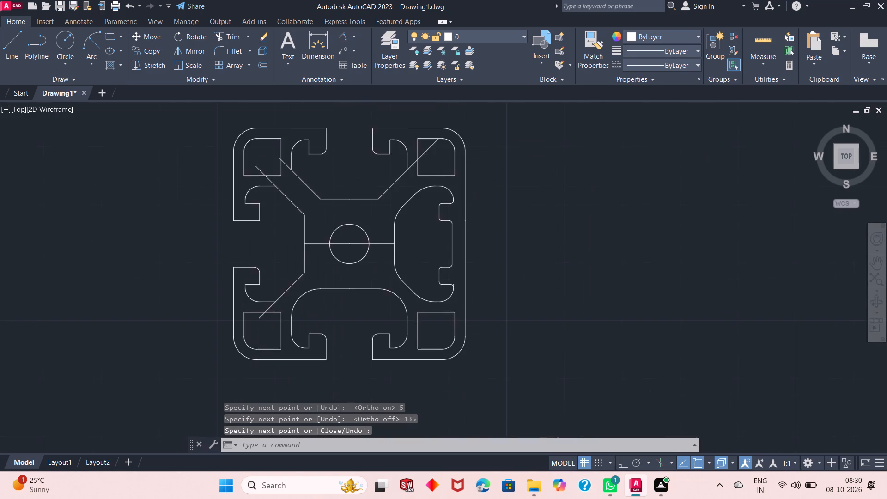
scroll(322, 285, up, 2)
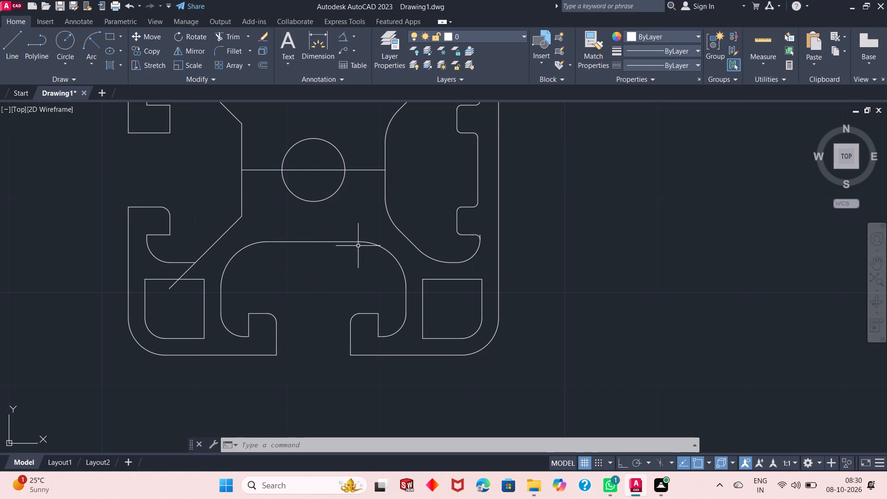
click(312, 237)
click(284, 254)
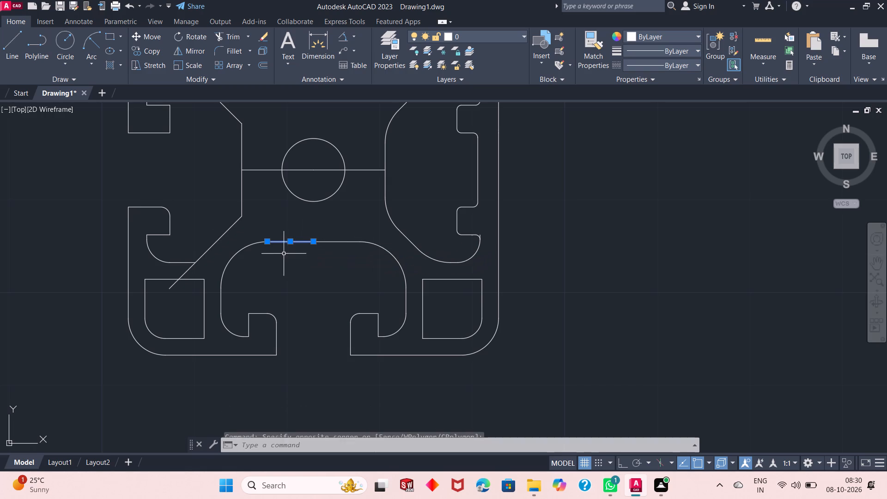
click(267, 237)
click(233, 257)
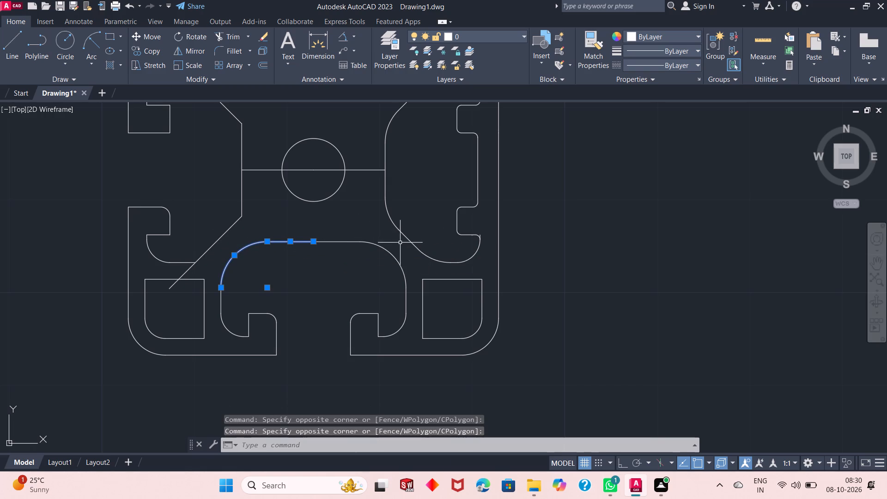
click(394, 246)
click(321, 249)
click(361, 229)
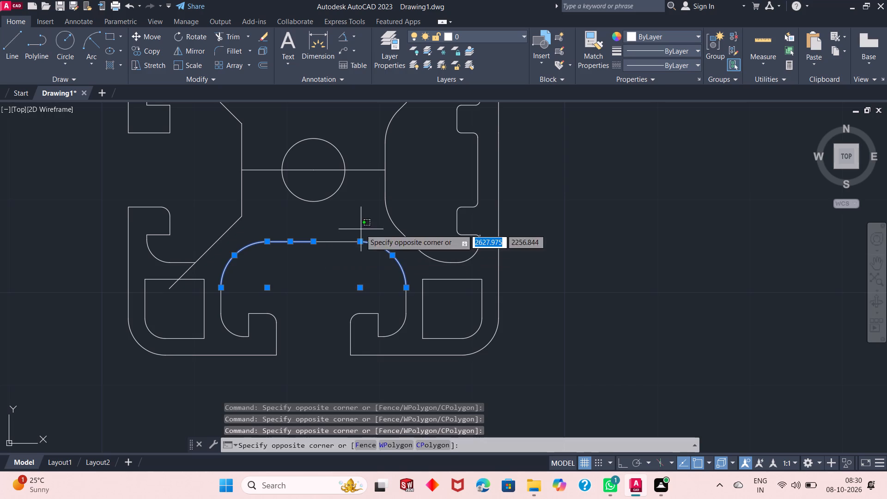
click(312, 249)
click(357, 167)
click(355, 183)
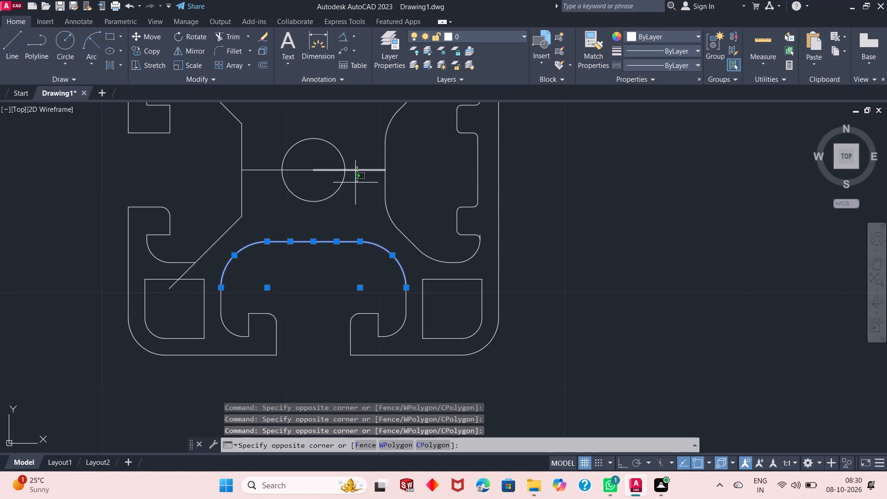
click(254, 163)
click(255, 174)
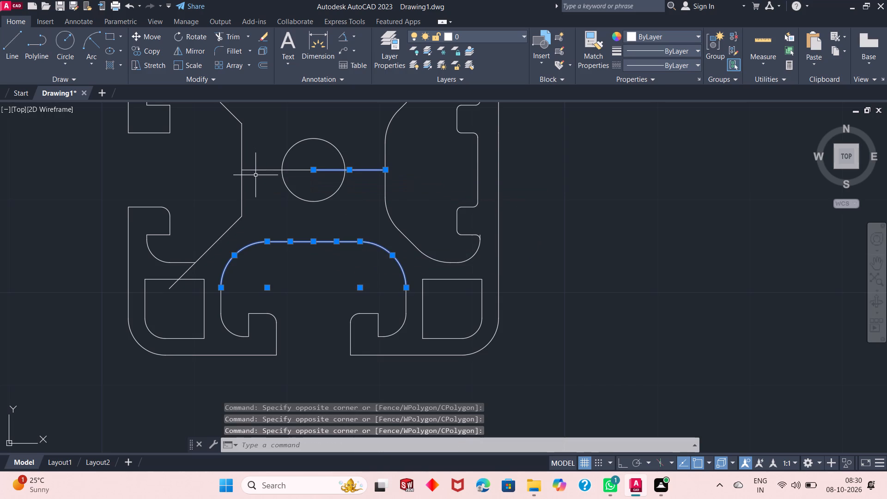
click(265, 164)
click(256, 183)
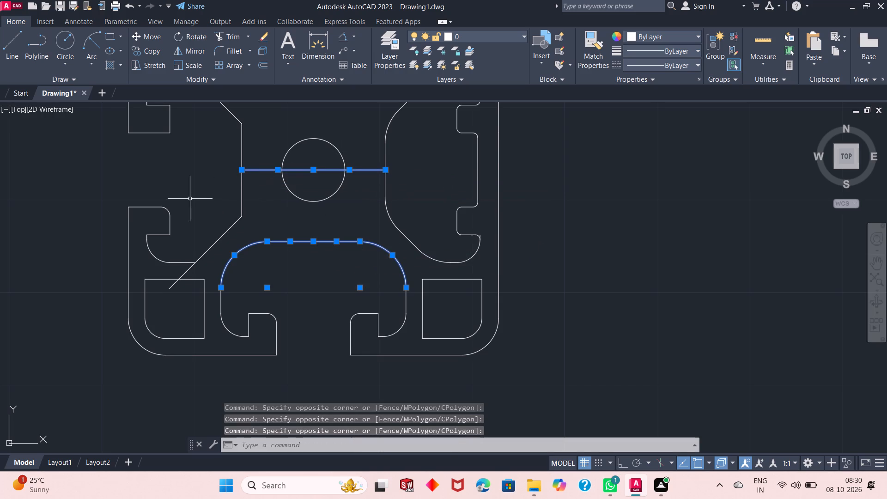
right_click(152, 191)
click(196, 265)
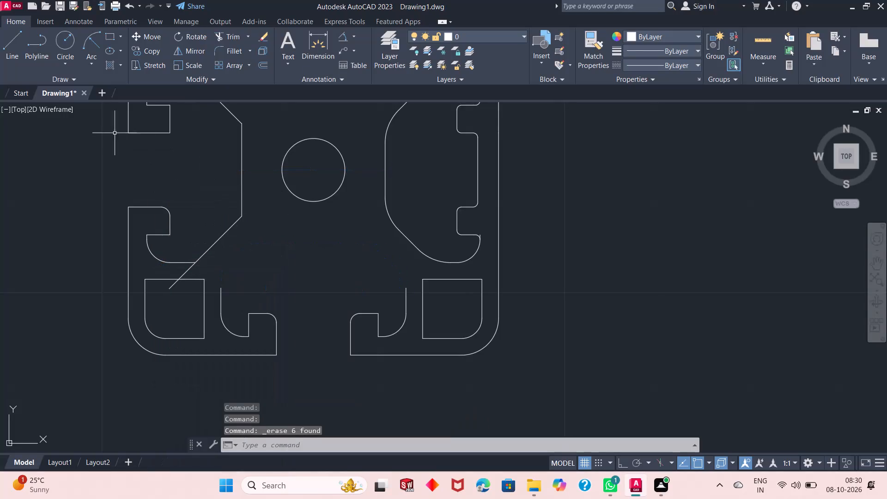
Draw a line chain from the circle's centre: 7.75 down, 5 left, and an angled side about 10 long at 135° toward the lower left.
click(15, 55)
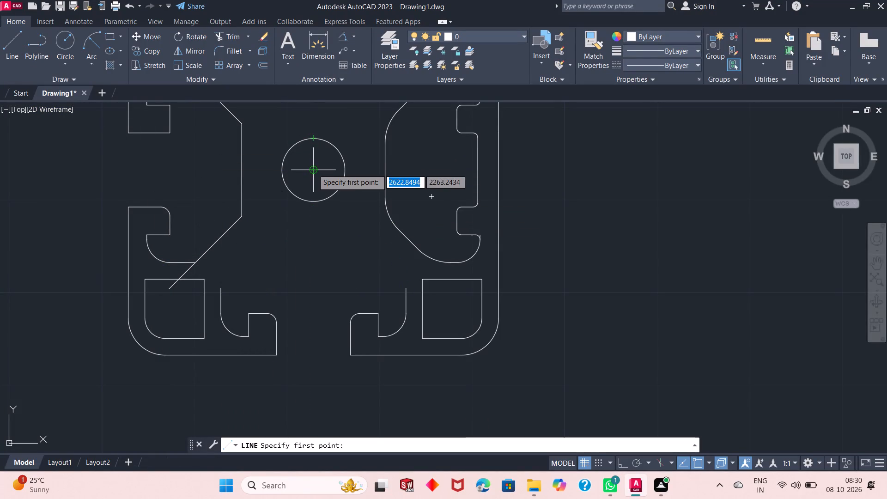
click(313, 169)
key(F8)
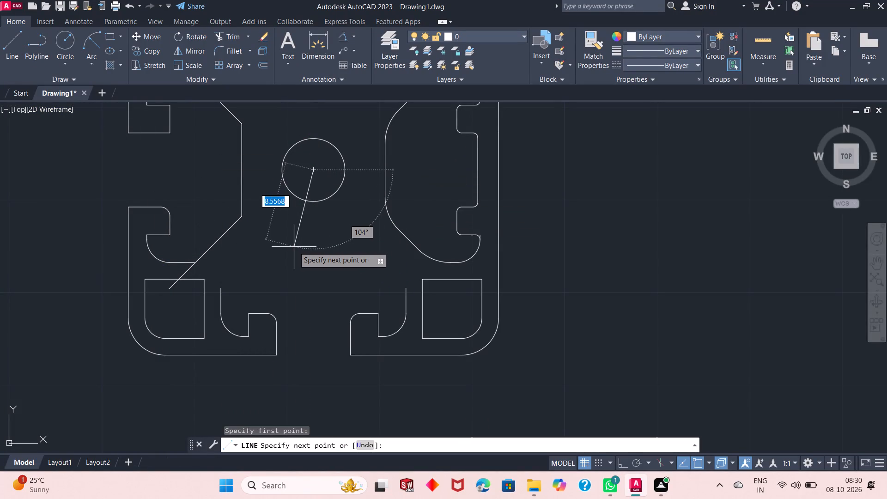
text(7.75)
key(Return)
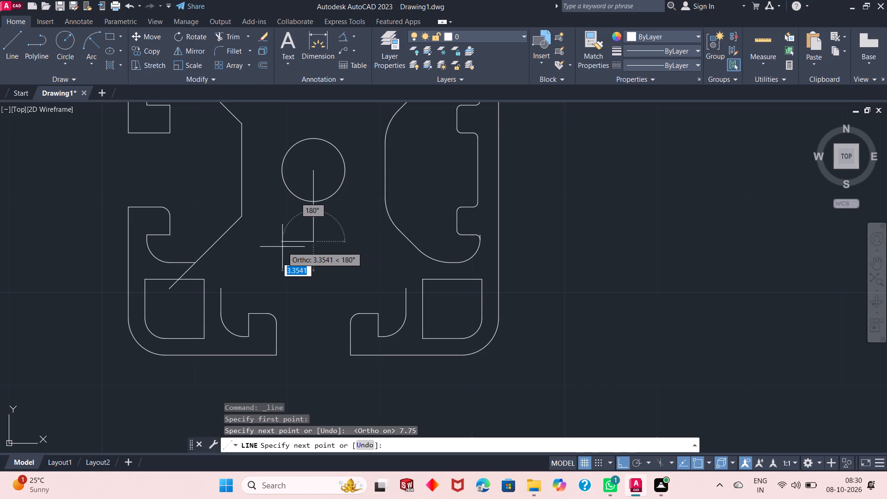
key(5)
key(Return)
key(F8)
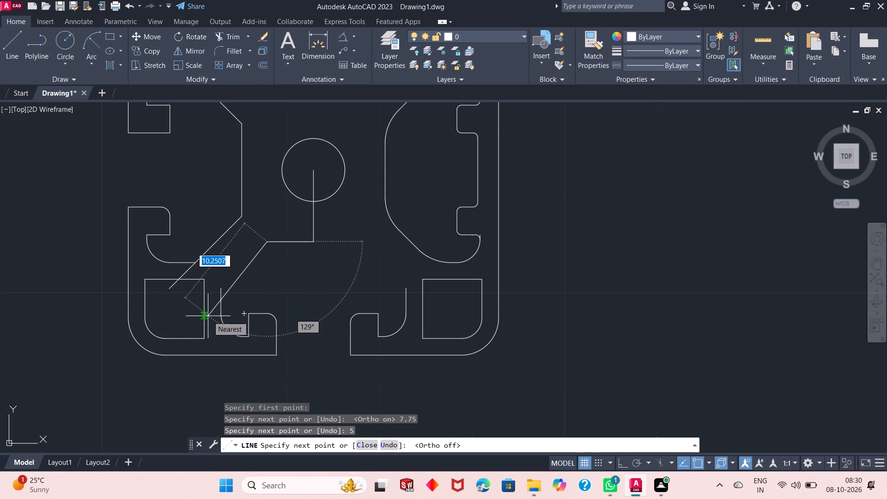
key(Tab)
text(135)
key(Return)
key(Return)
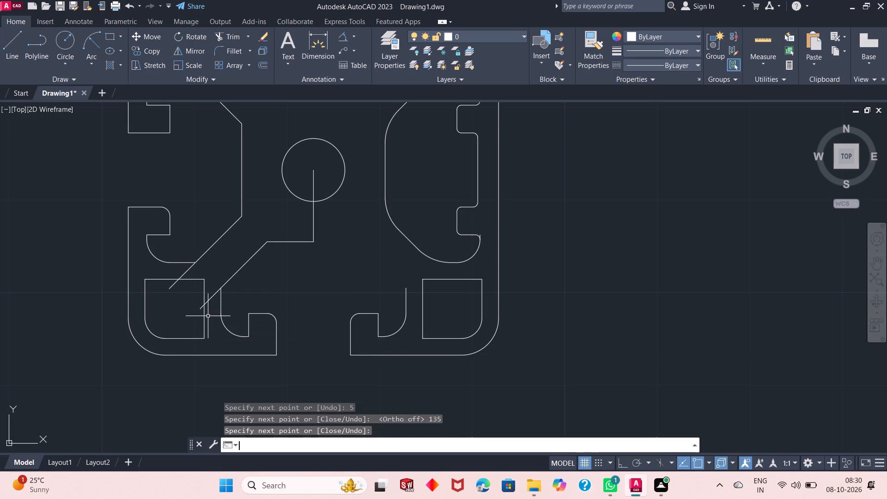
Draw a line chain from the lower end of the 7.75 line: 5 right, and an angled side about 9 long at 45° toward the lower right.
key(Return)
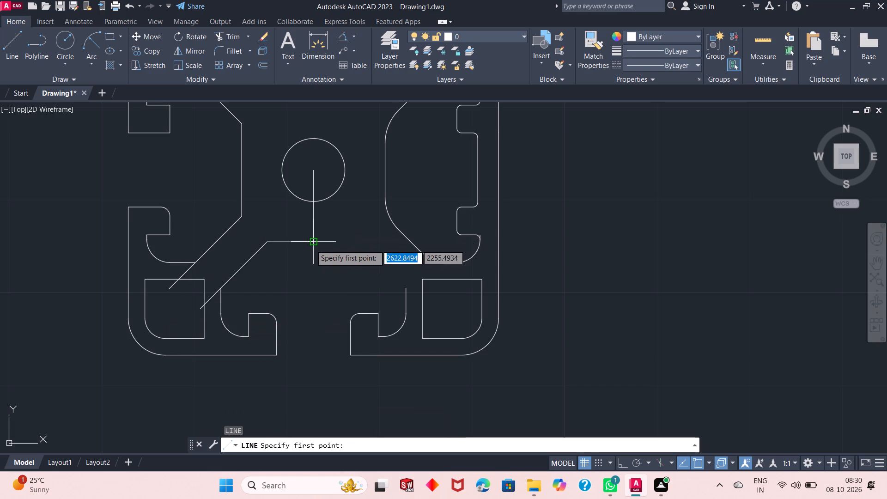
click(311, 245)
key(F8)
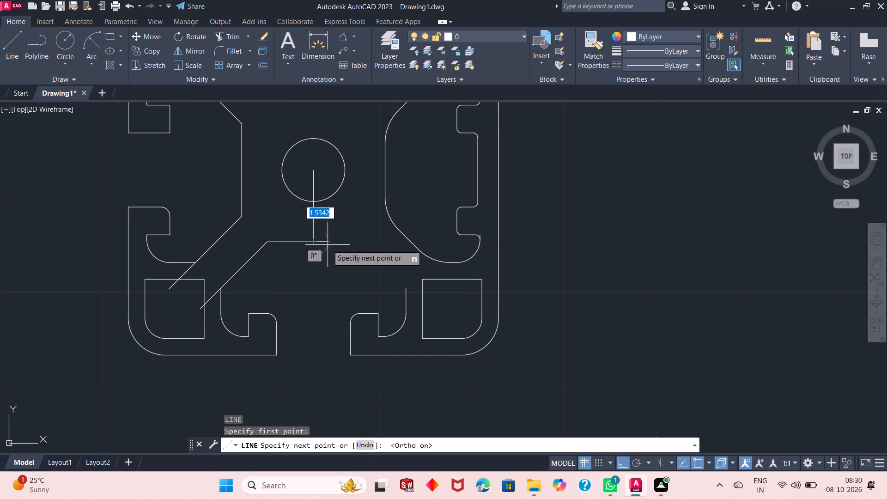
key(5)
key(Return)
key(F8)
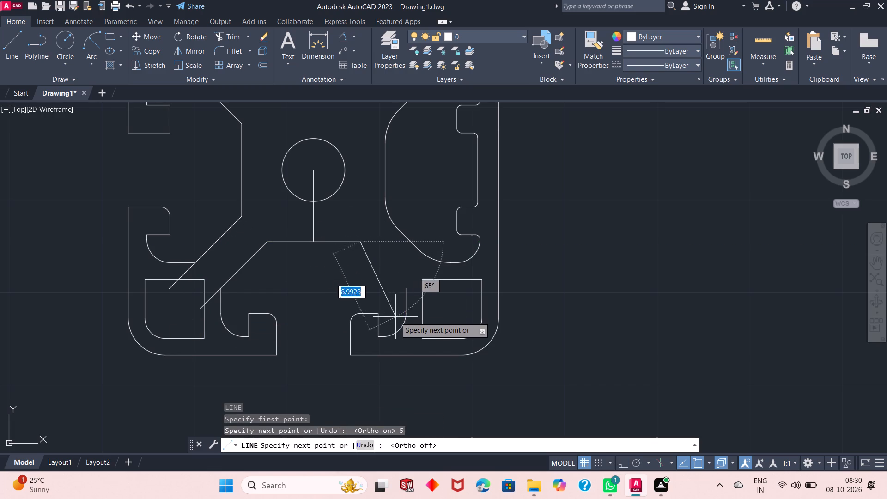
key(Tab)
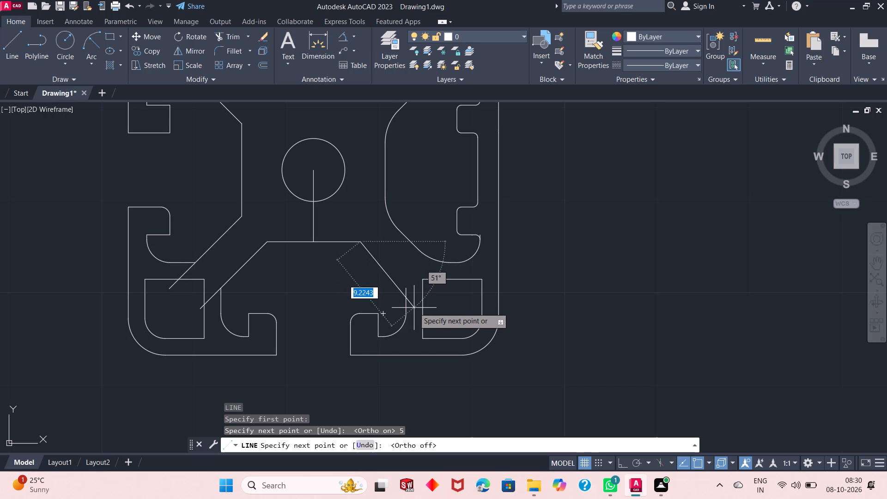
text(45)
key(Return)
key(Return)
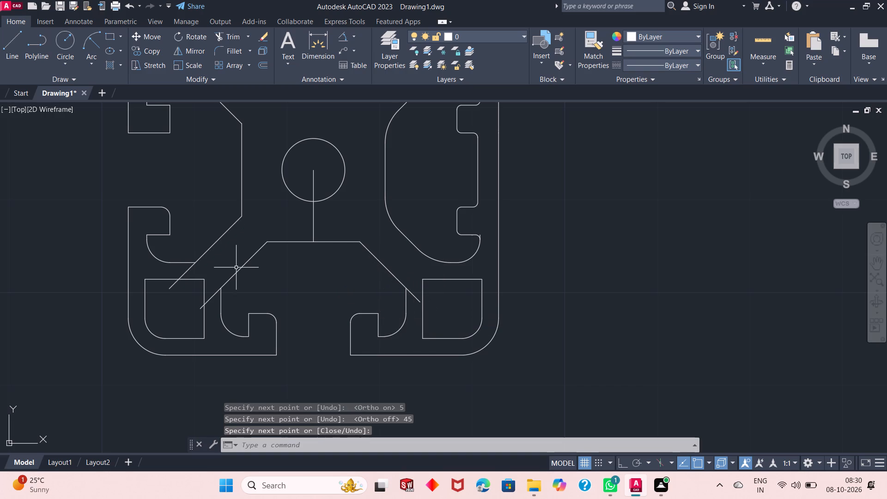
Fillet the top slot's right side with radius 5, where the angled side meets the vertical wall and the inner horizontal wall.
scroll(385, 304, up, 1)
scroll(385, 304, down, 3)
scroll(380, 195, up, 2)
scroll(344, 201, down, 1)
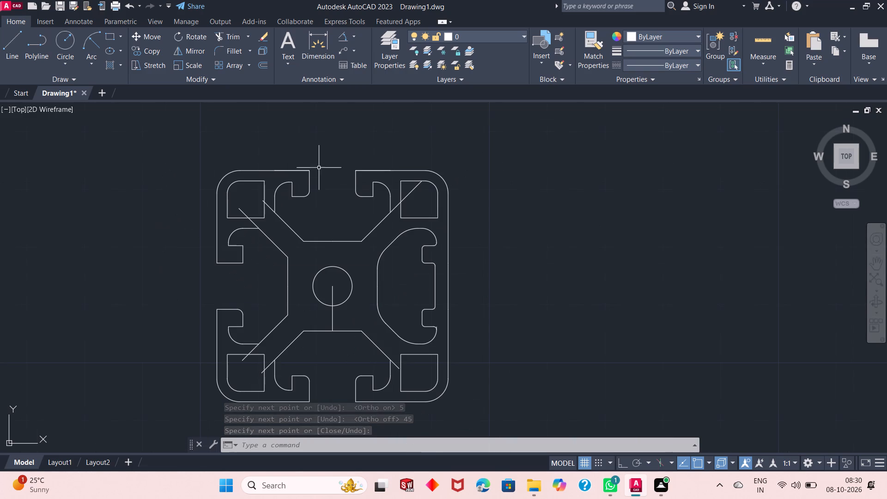
click(225, 48)
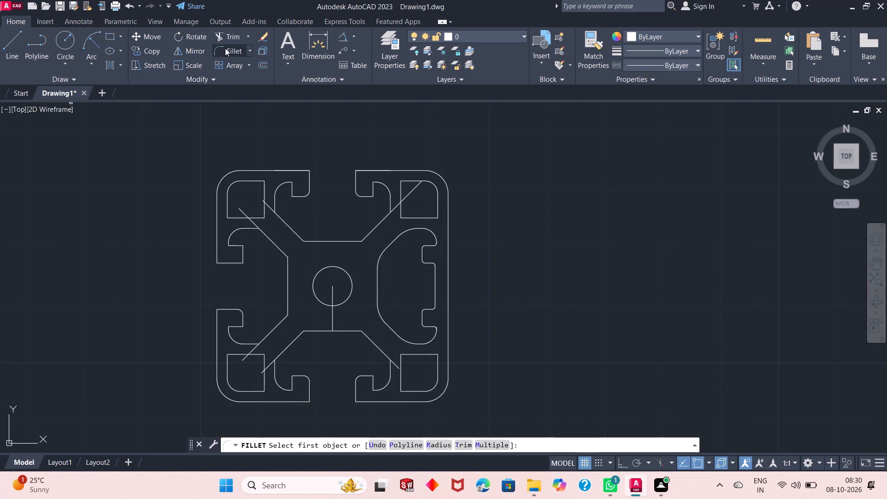
click(437, 446)
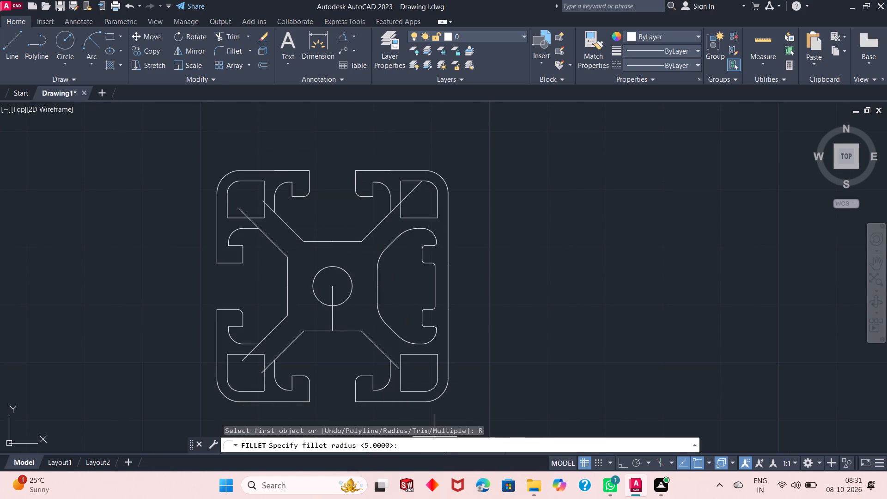
key(Return)
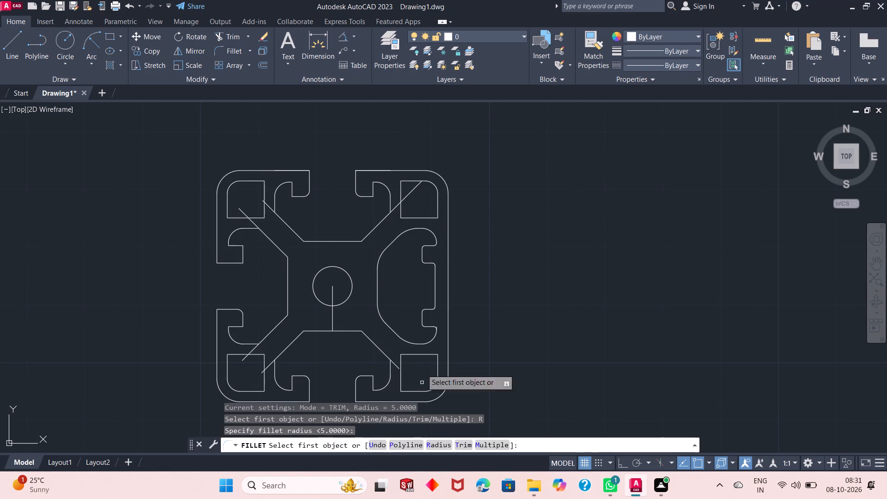
scroll(367, 204, up, 2)
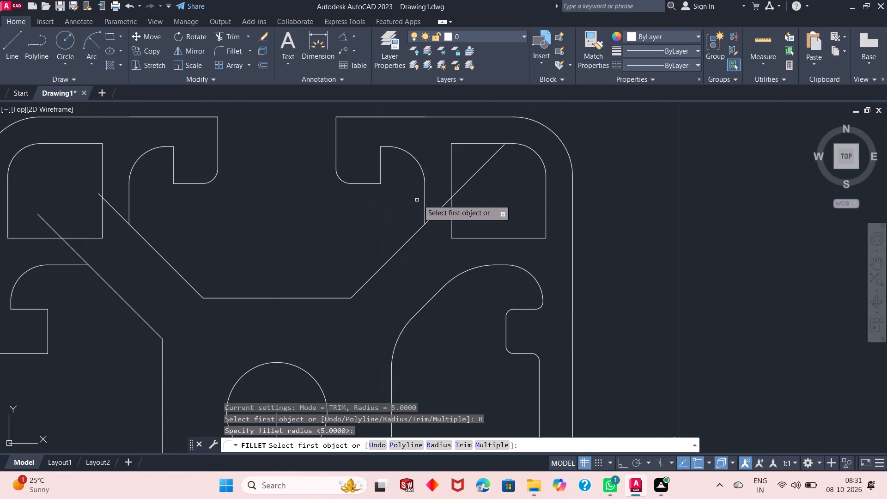
click(426, 194)
click(412, 237)
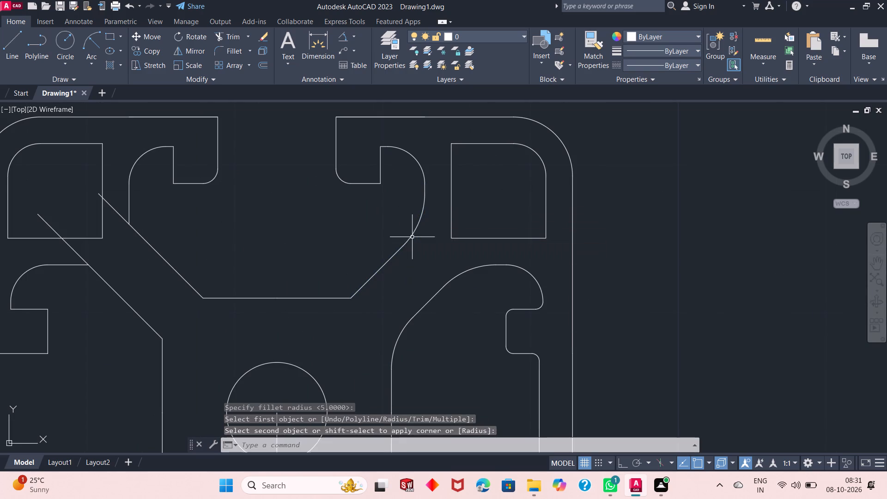
key(space)
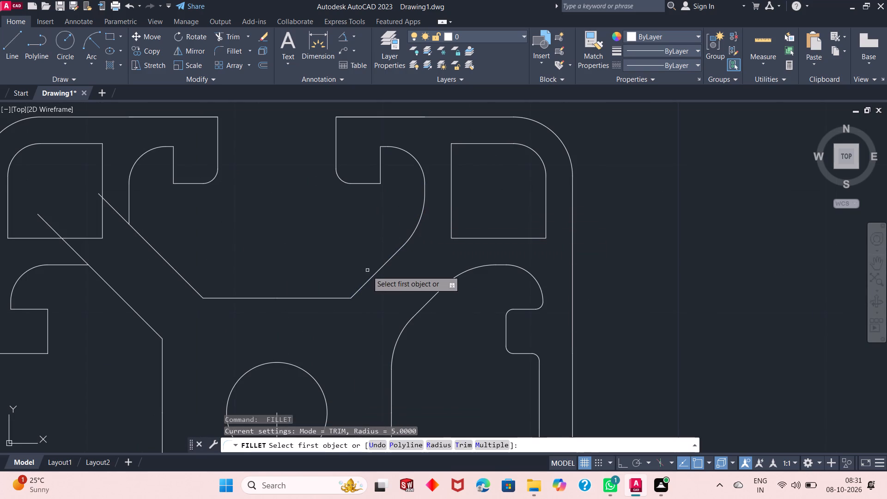
click(369, 280)
click(345, 298)
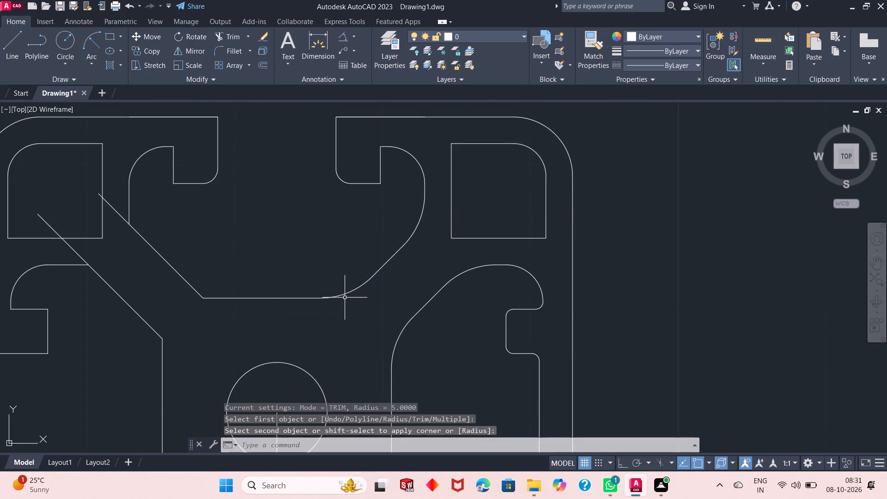
Fillet both ends of the top slot's left angled side with radius 5, at the inner horizontal wall and the vertical wall.
key(space)
click(192, 288)
click(218, 299)
key(space)
click(129, 207)
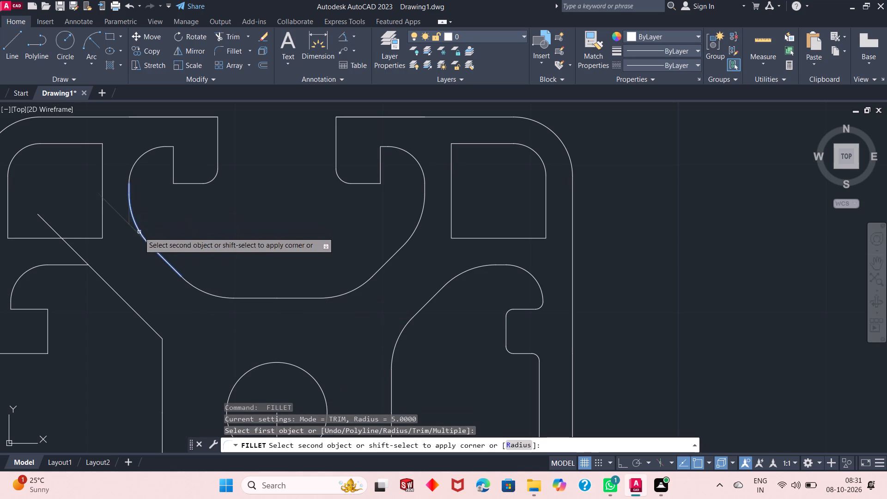
click(139, 232)
Fillet both ends of the left slot's upper angled side with radius 5, at the short horizontal edge and the inner vertical wall.
scroll(231, 187, down, 1)
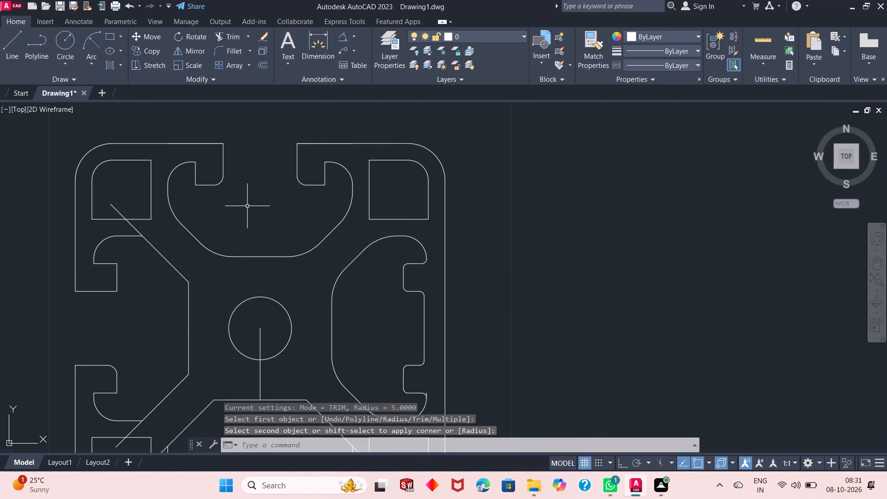
scroll(255, 195, down, 2)
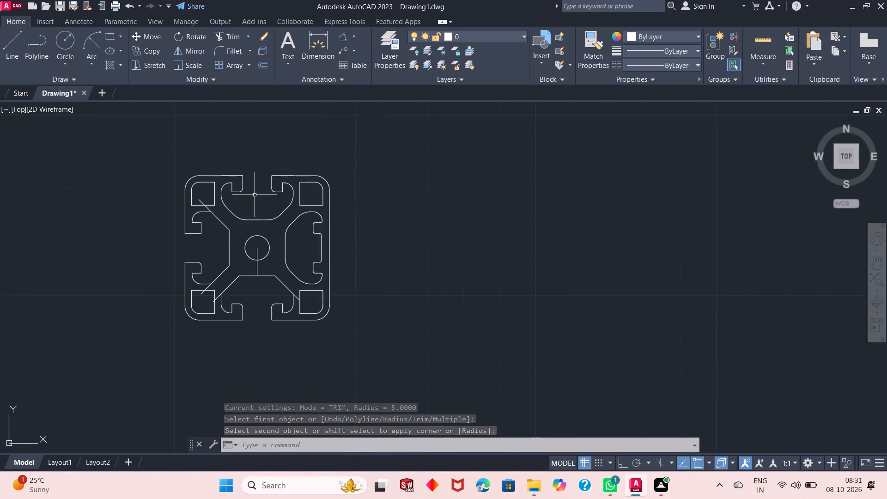
scroll(237, 251, up, 2)
key(space)
click(156, 149)
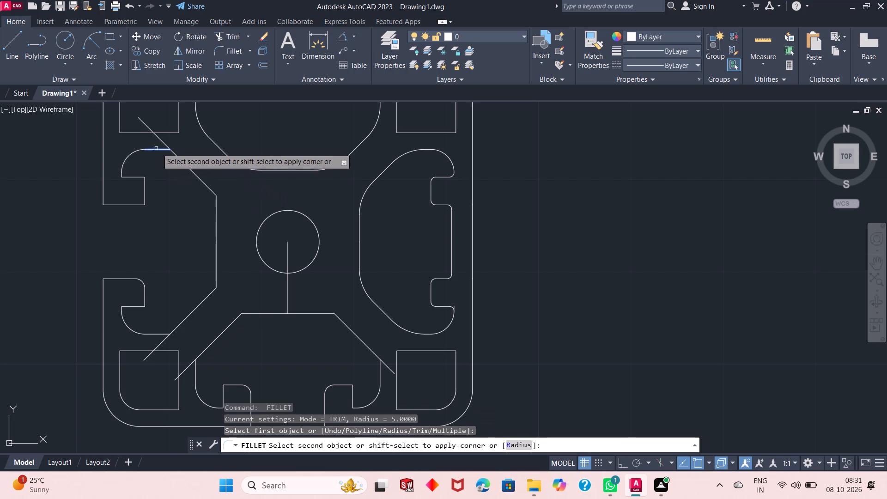
click(181, 163)
key(space)
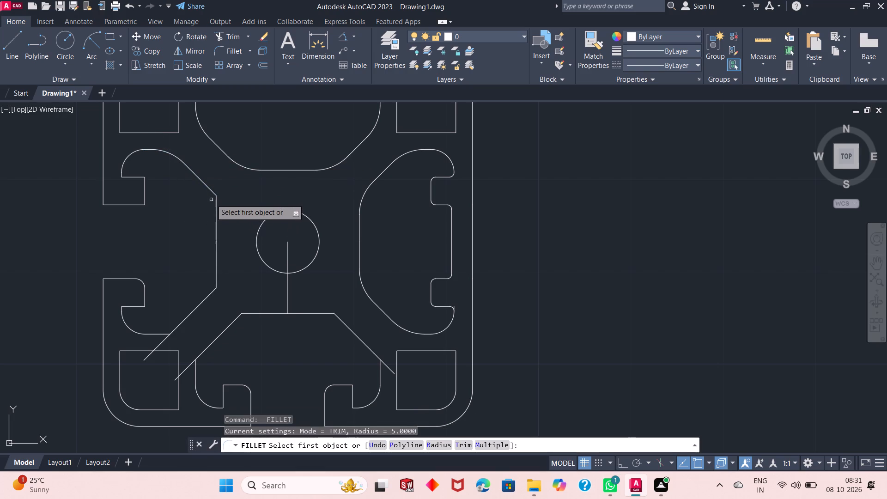
click(208, 191)
click(208, 184)
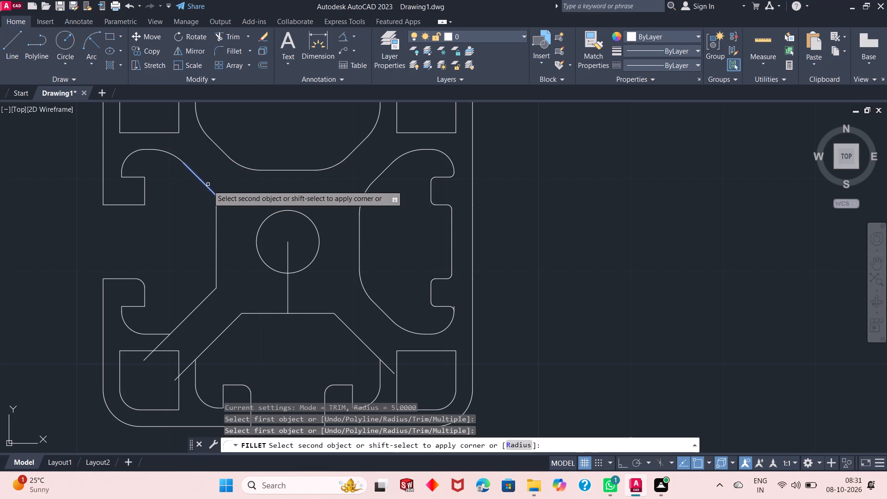
click(214, 219)
key(space)
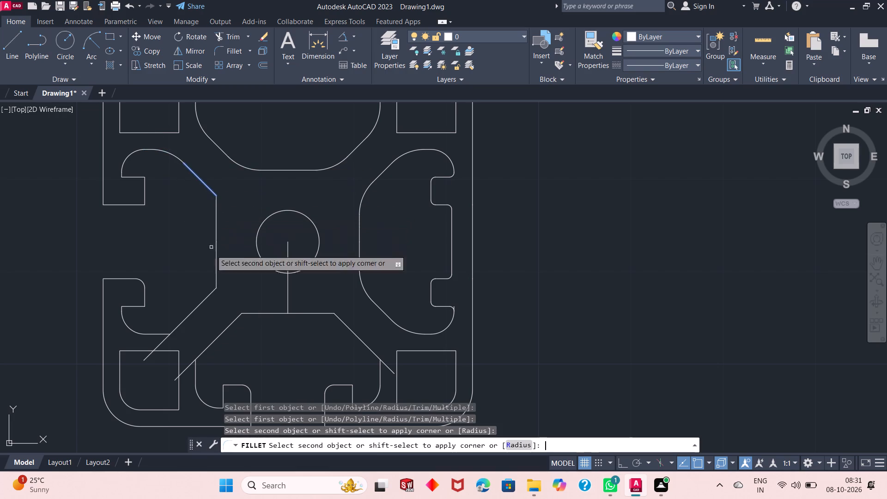
click(215, 279)
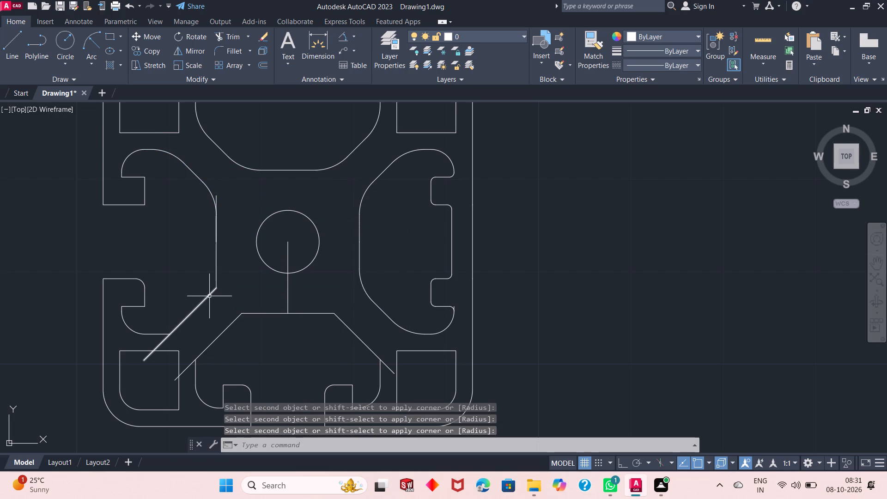
Fillet both ends of the left slot's lower angled side with radius 5, at the inner vertical wall and the short horizontal edge.
key(space)
click(217, 262)
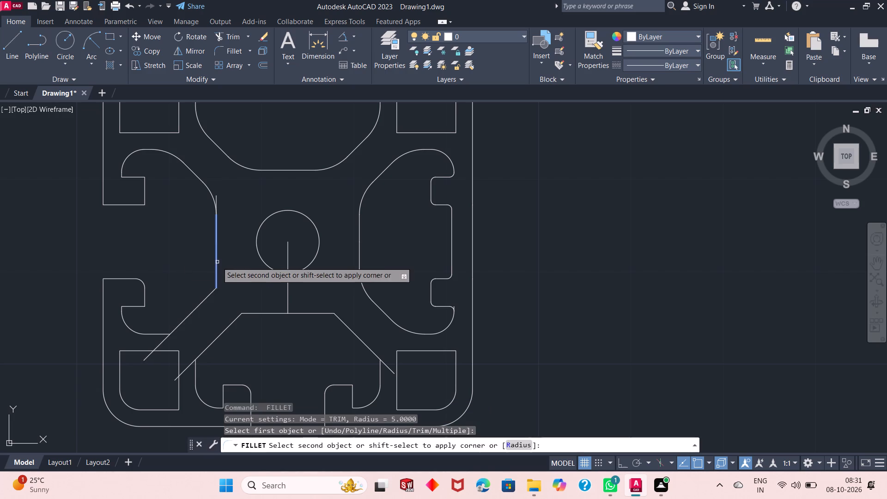
click(203, 302)
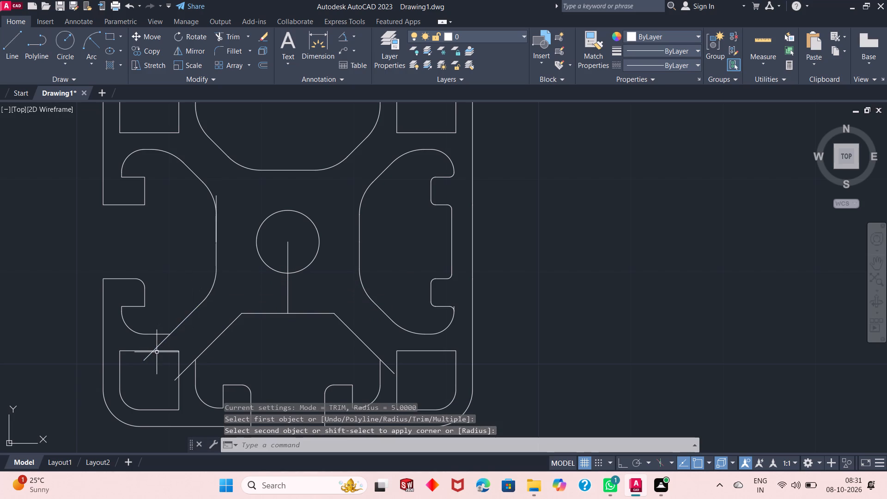
key(space)
click(163, 335)
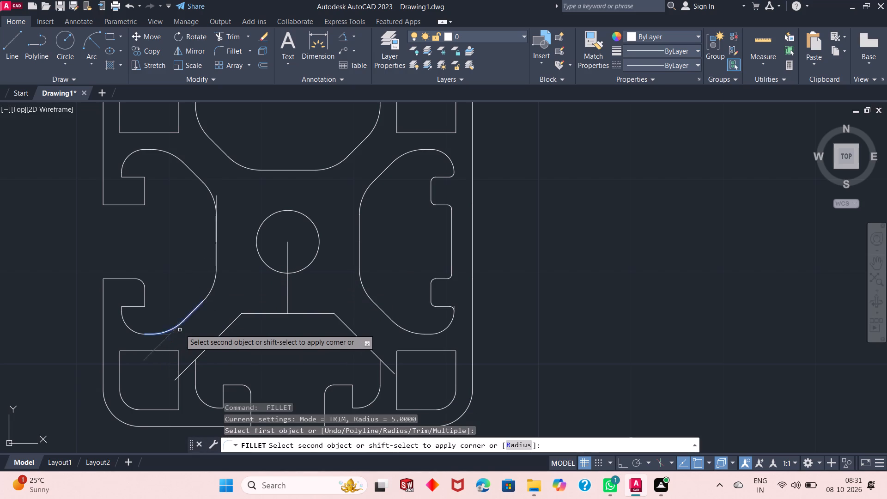
click(181, 323)
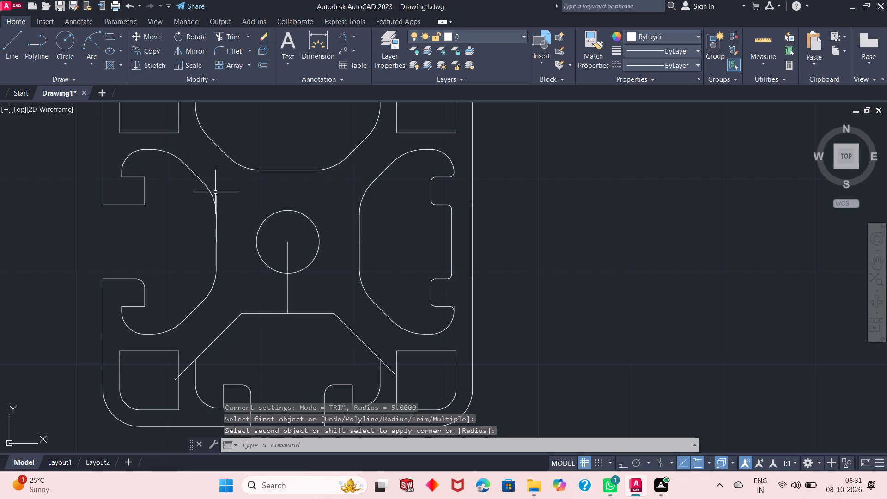
Erase the leftover vertical line overlapping the upper half of the left slot's inner wall and sticking out past the fillet.
click(215, 195)
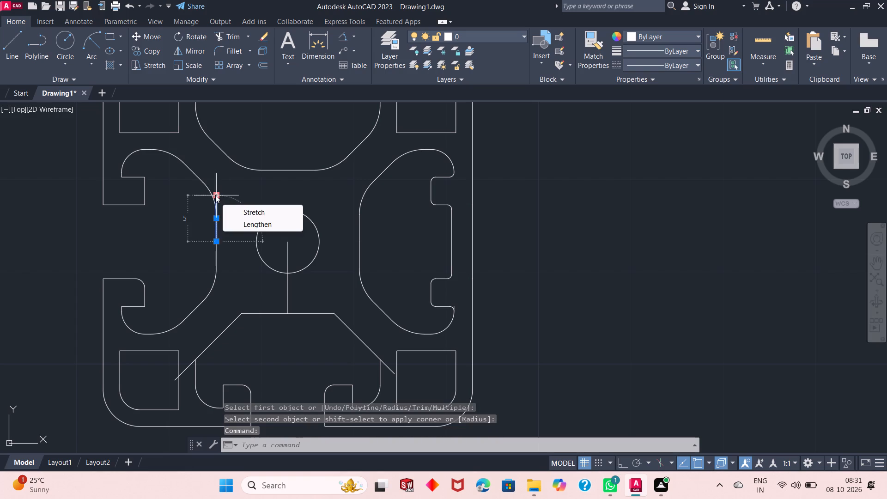
key(Delete)
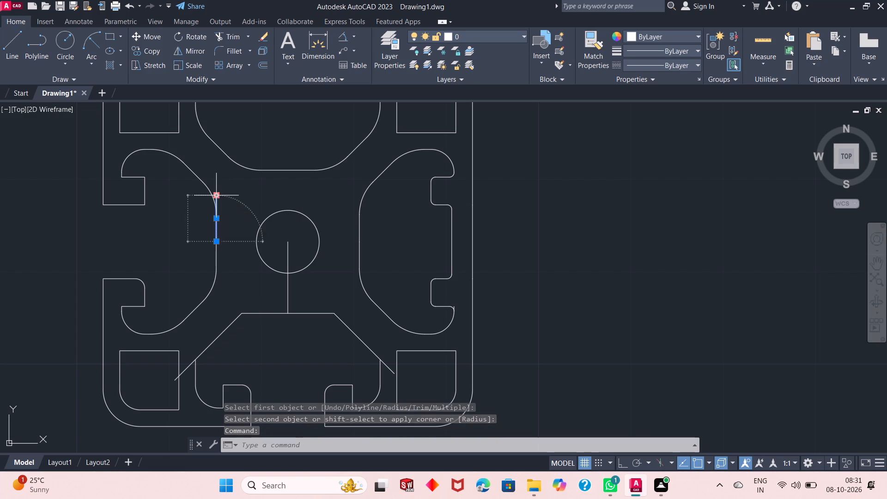
key(Delete)
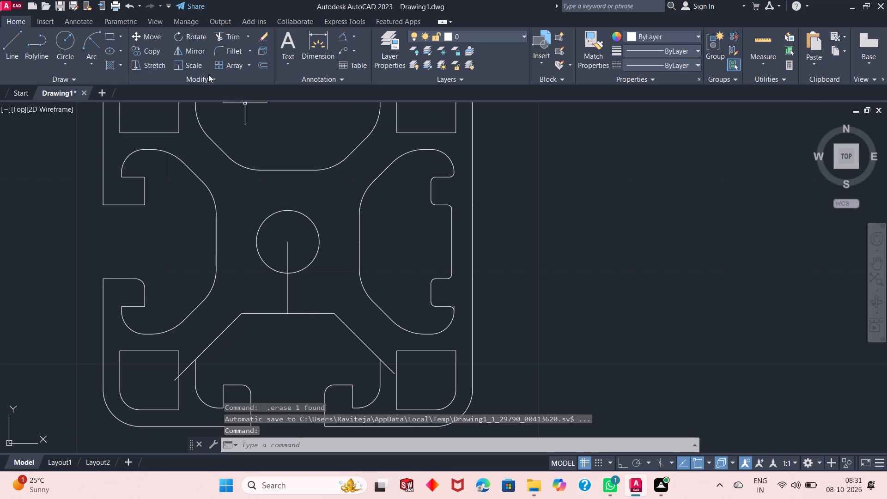
Fillet both ends of the bottom slot's left angled side with radius 5, at the vertical wall and the inner horizontal wall.
click(219, 49)
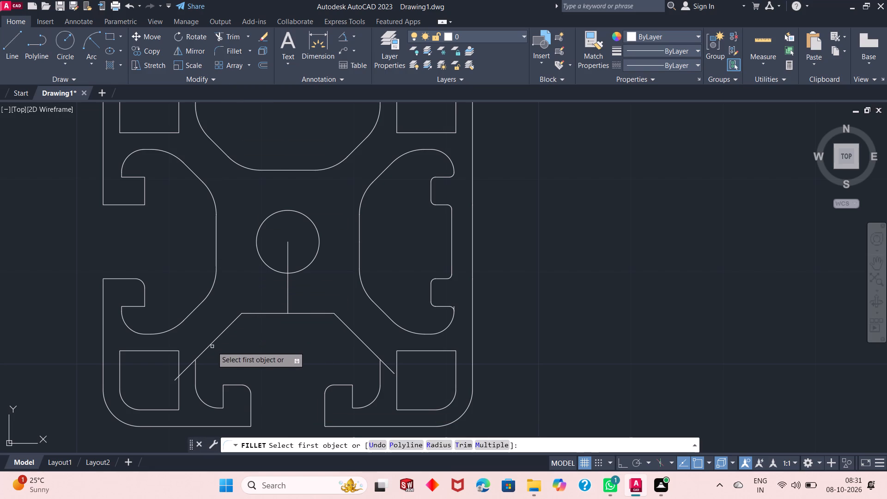
click(195, 372)
click(202, 353)
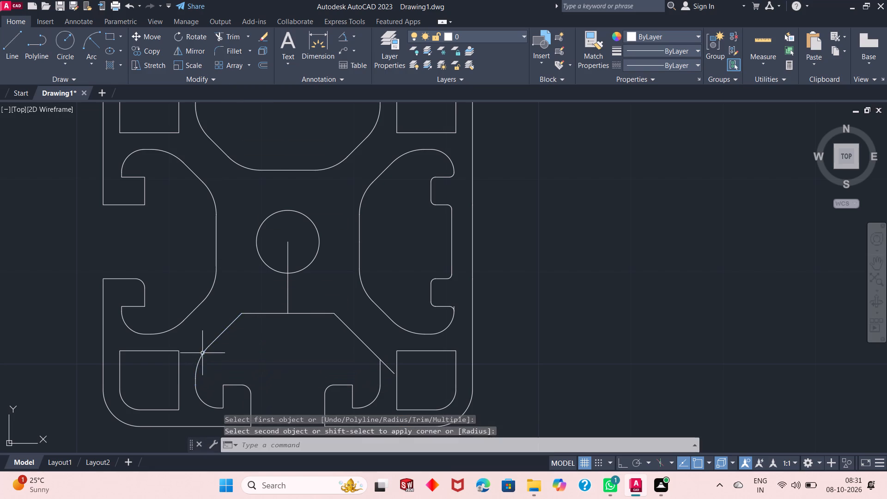
key(space)
click(249, 315)
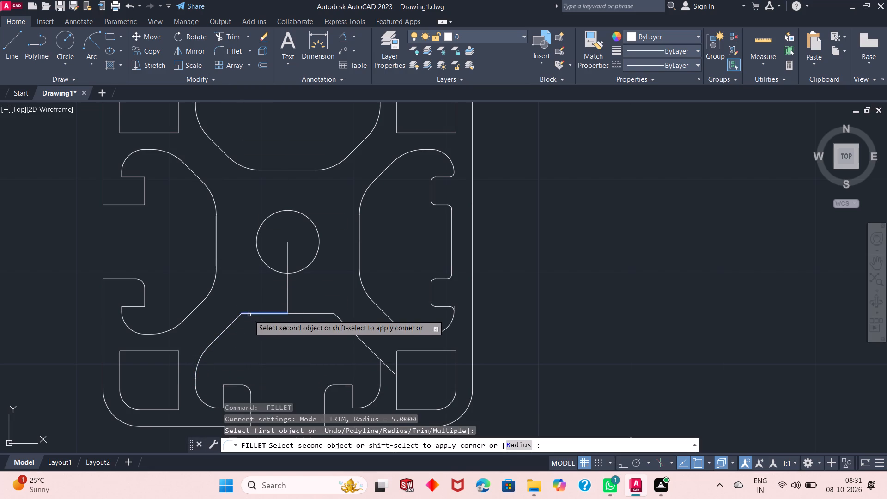
click(235, 320)
Fillet both ends of the bottom slot's right angled side with radius 5, at the inner horizontal wall and the vertical wall.
key(space)
click(322, 312)
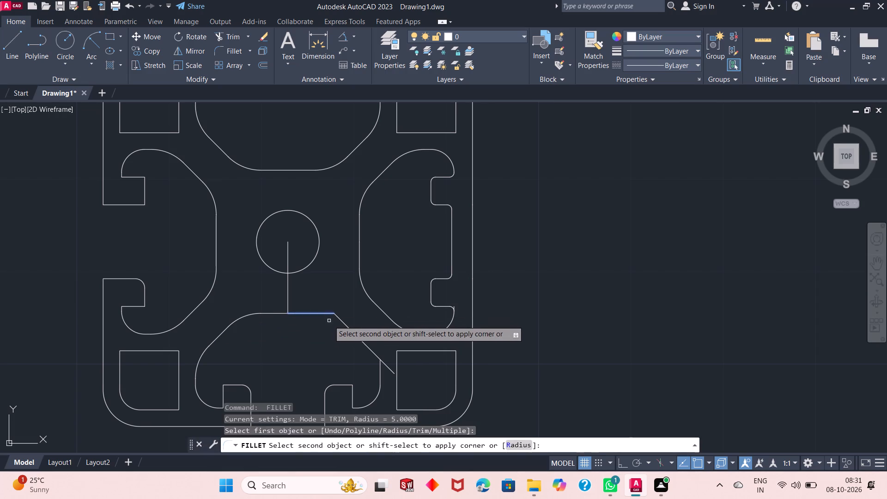
click(342, 323)
key(space)
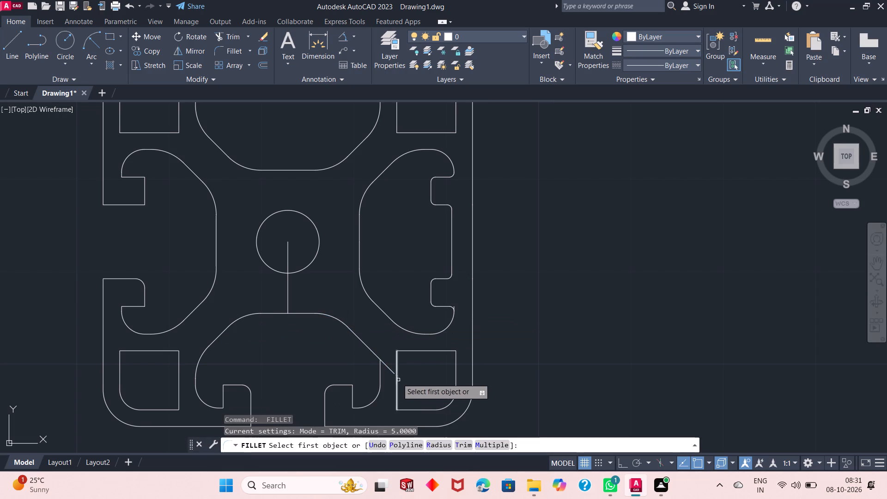
click(392, 371)
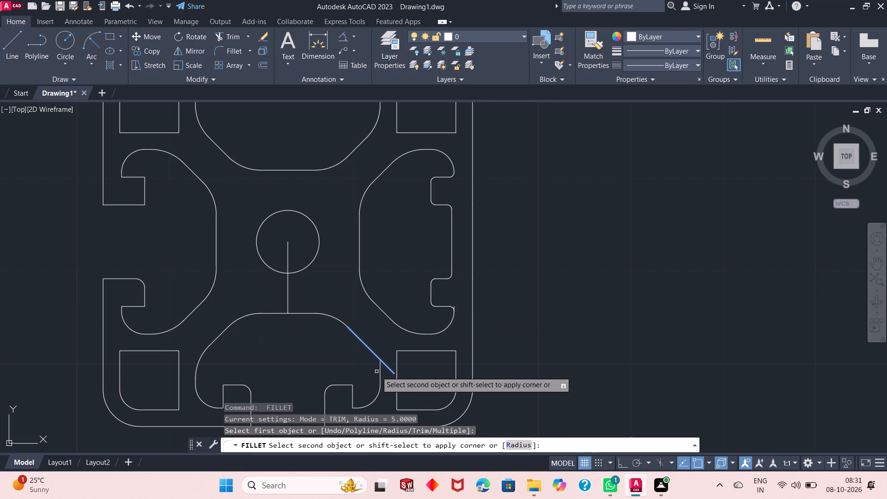
key(Escape)
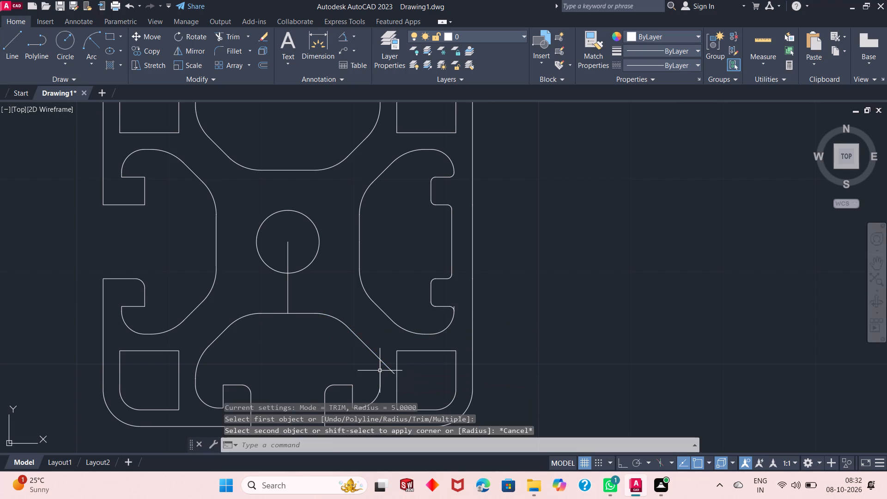
key(space)
click(368, 348)
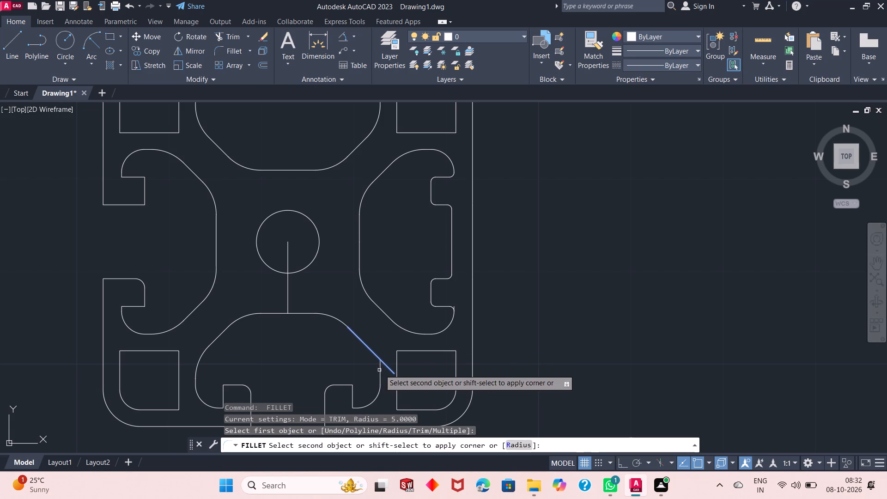
click(380, 370)
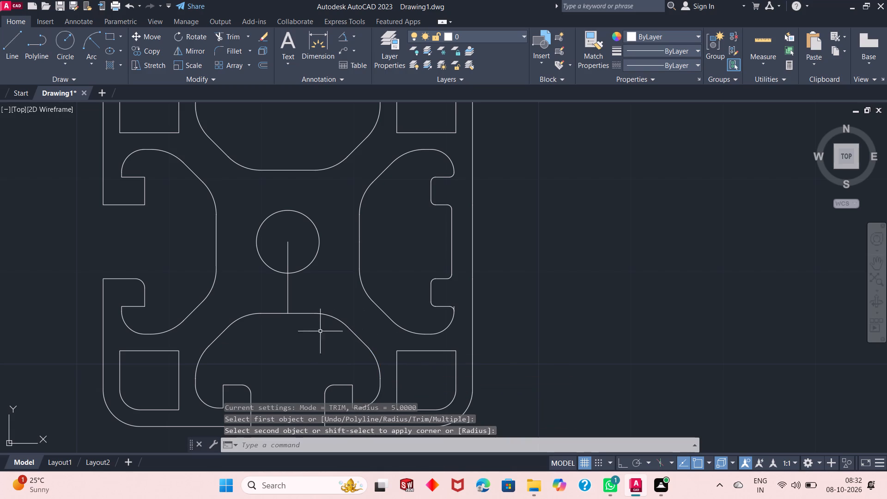
Fillet both outer corners of the top slot's opening with radius 1.5, between the profile's top edge and the opening's vertical walls.
scroll(313, 335, up, 1)
scroll(298, 285, down, 2)
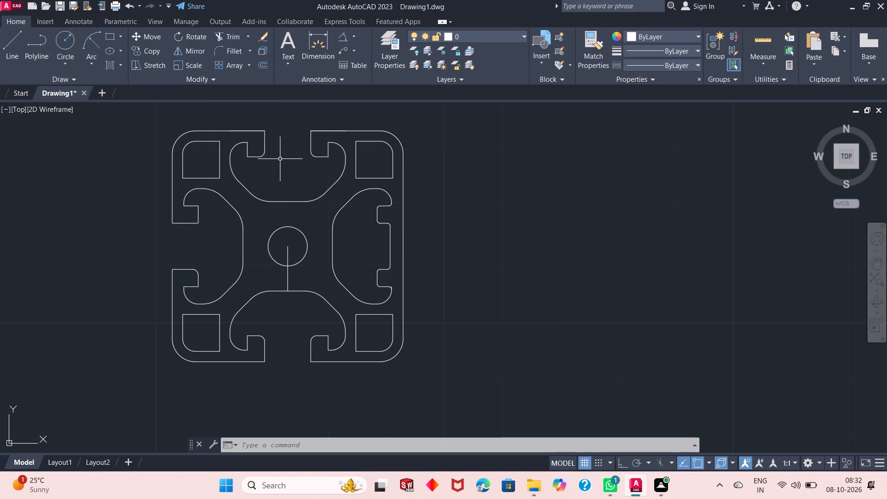
click(227, 50)
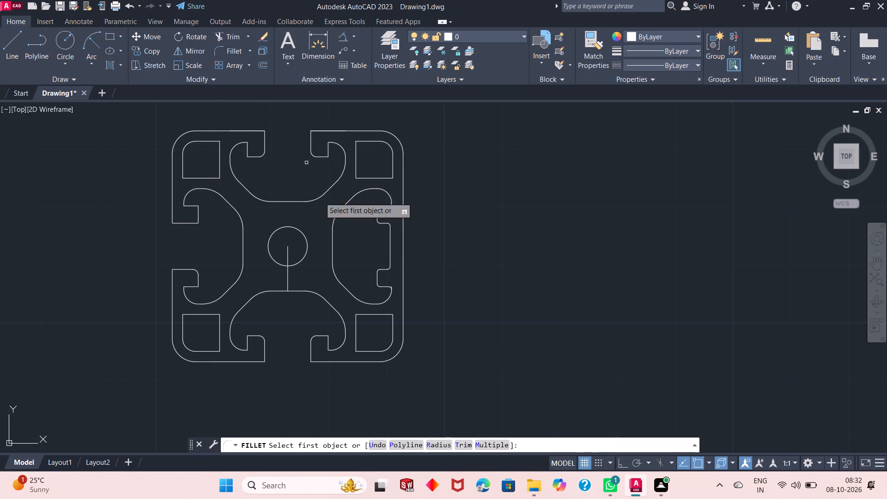
click(430, 445)
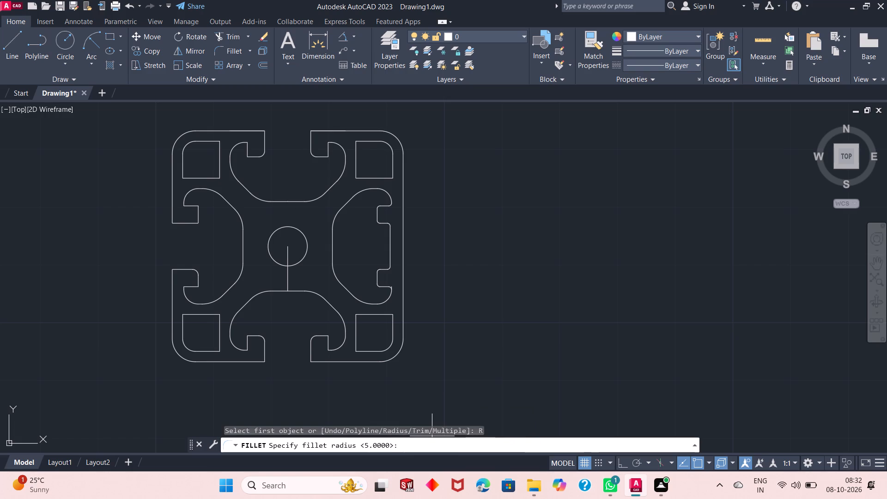
text(1.)
key(5)
key(Return)
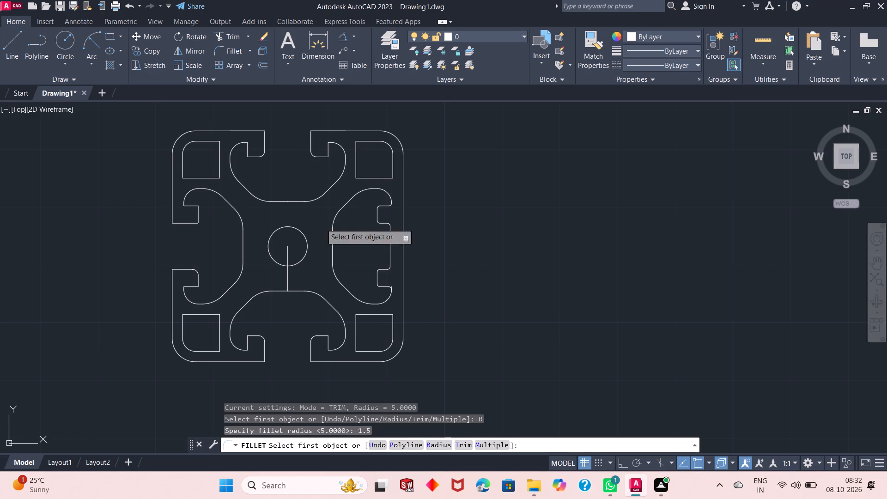
scroll(273, 110, up, 2)
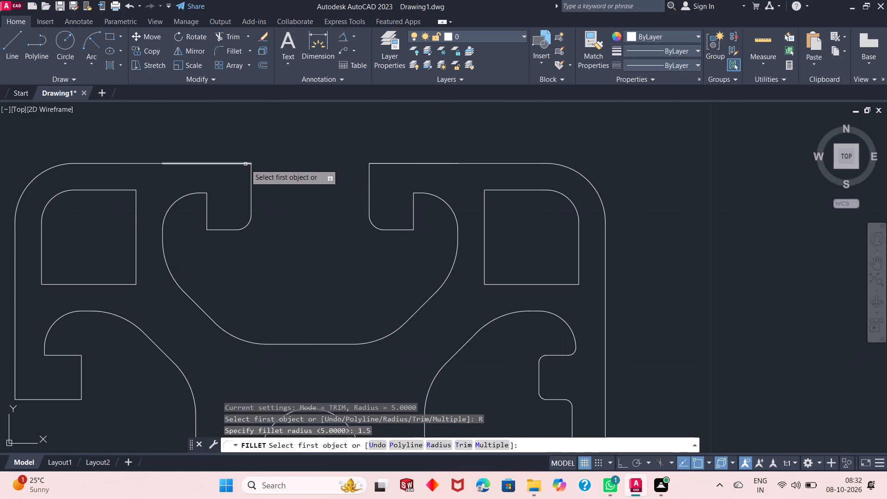
click(245, 164)
click(251, 179)
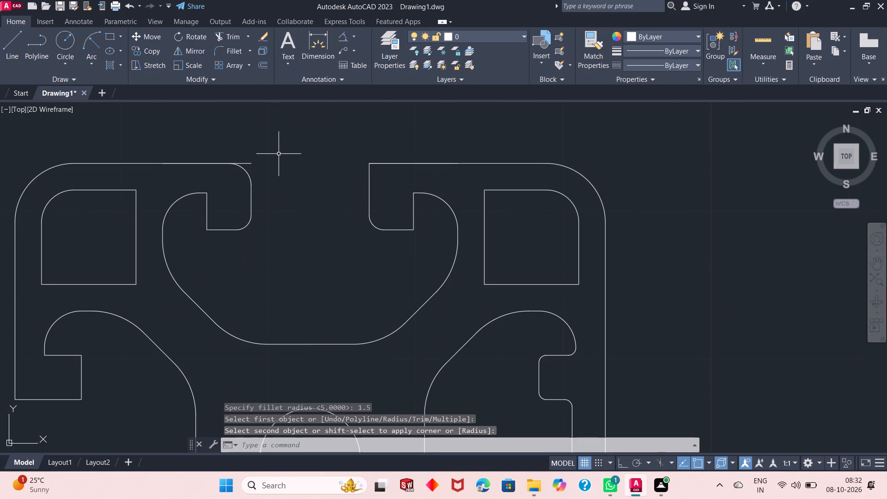
key(space)
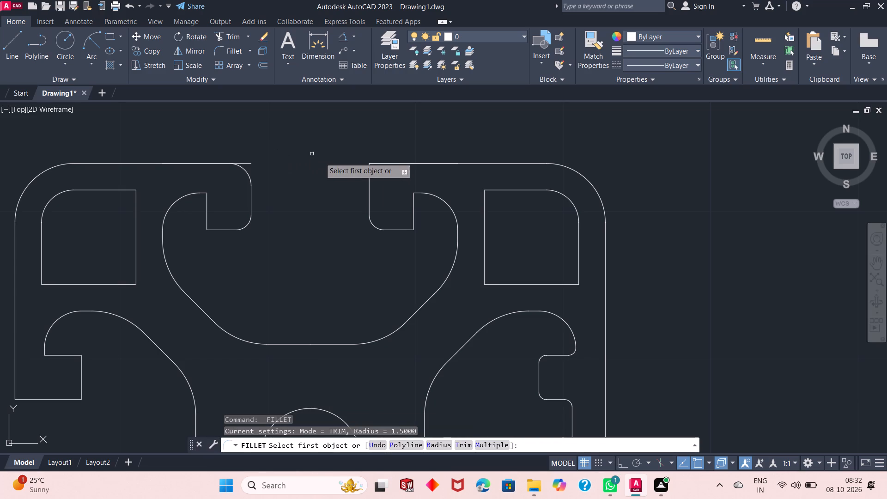
click(367, 179)
click(370, 182)
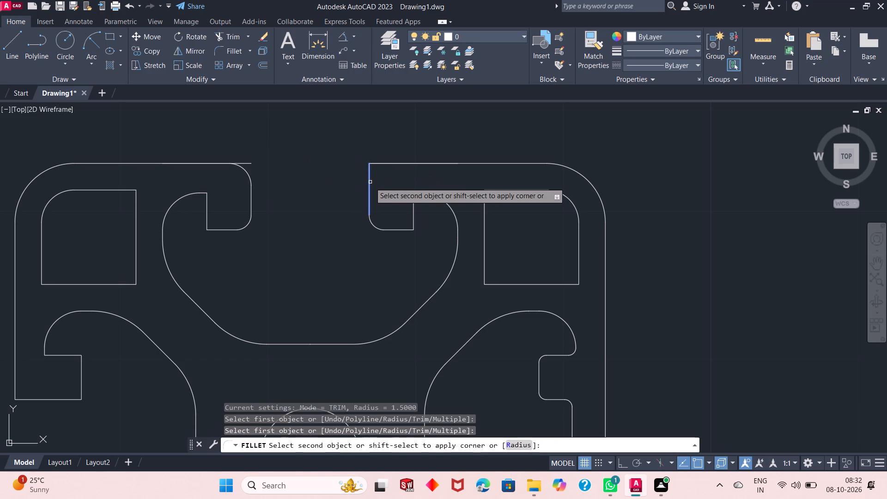
click(386, 166)
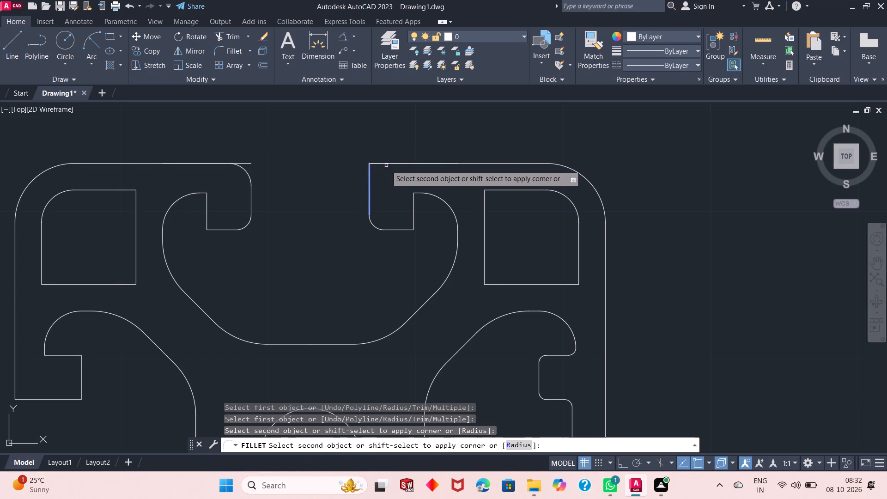
click(385, 164)
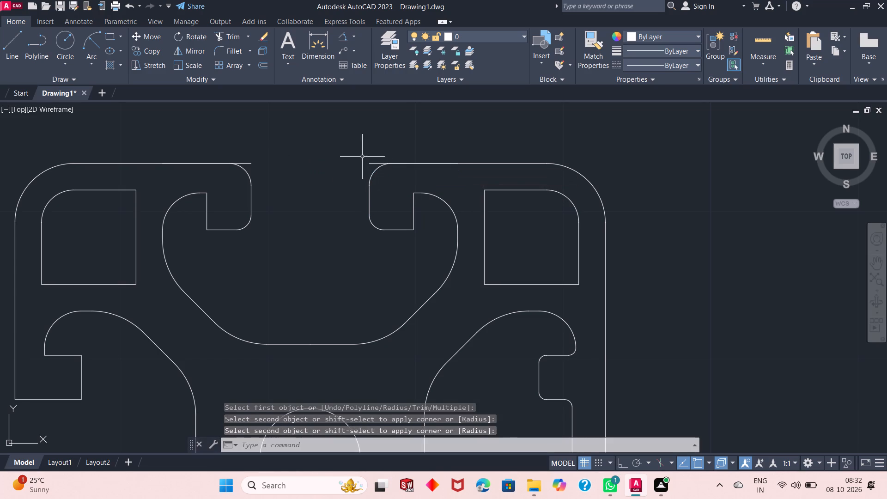
Fillet both outer corners of the left slot's opening with radius 1.5, between the profile's left edge and the opening's horizontal walls.
scroll(362, 155, down, 2)
key(space)
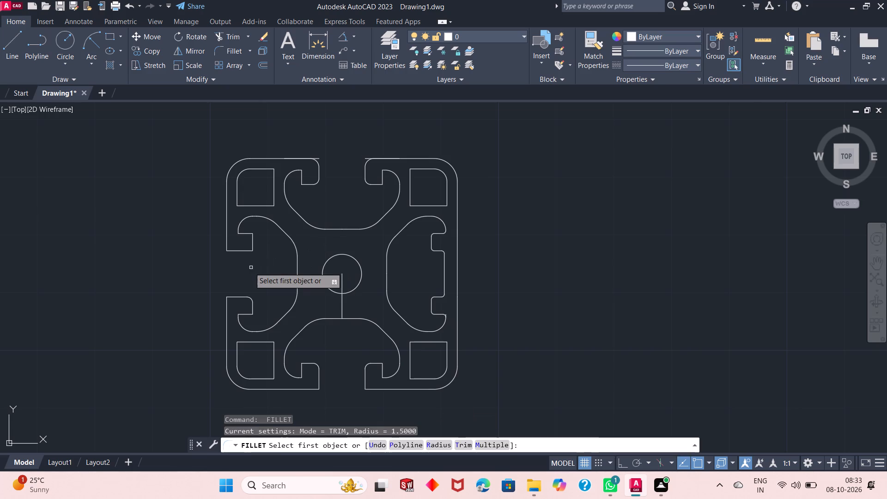
scroll(249, 268, up, 2)
click(204, 223)
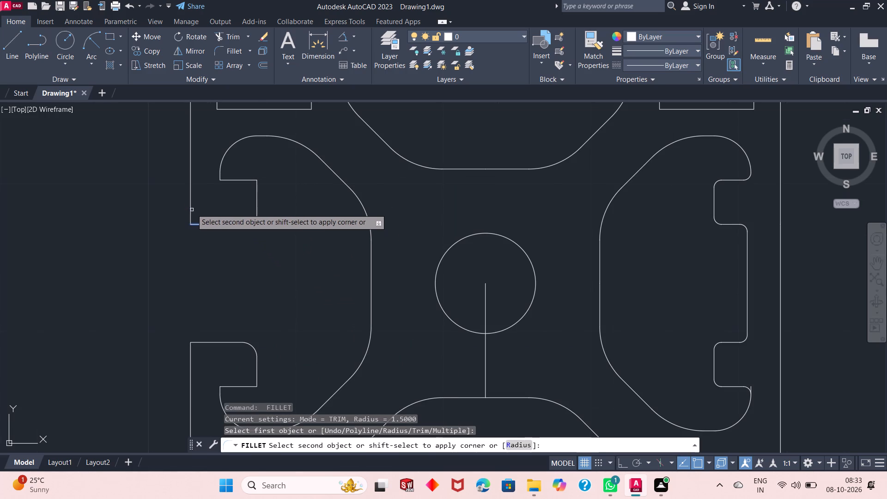
click(190, 204)
key(space)
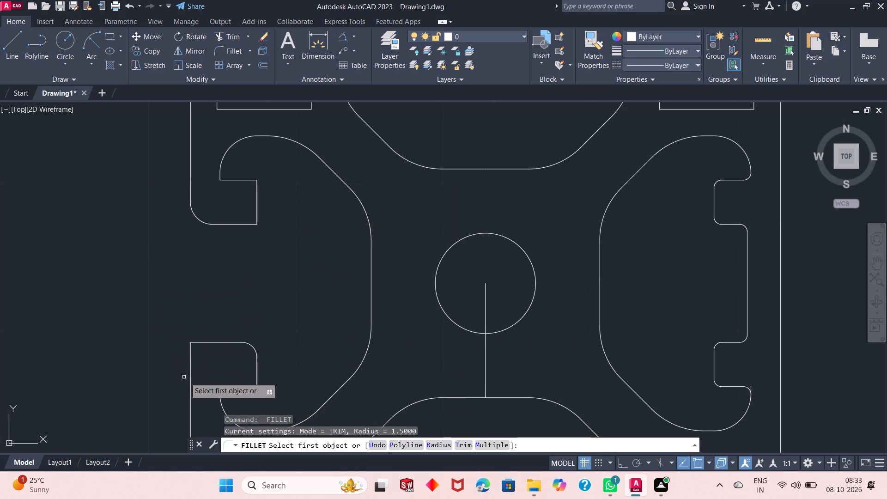
click(190, 378)
click(200, 343)
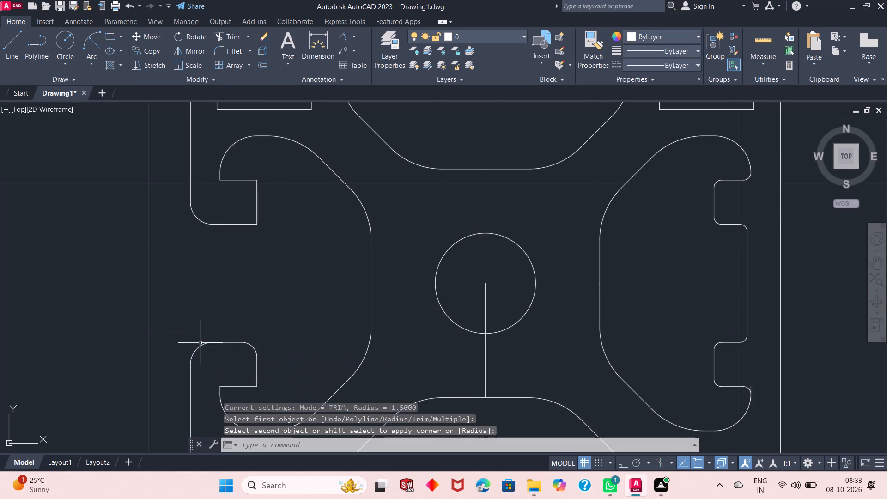
Fillet both outer corners of the bottom slot's opening with radius 1.5, between the profile's bottom edge and the opening's vertical walls.
scroll(198, 315, up, 2)
scroll(196, 308, down, 5)
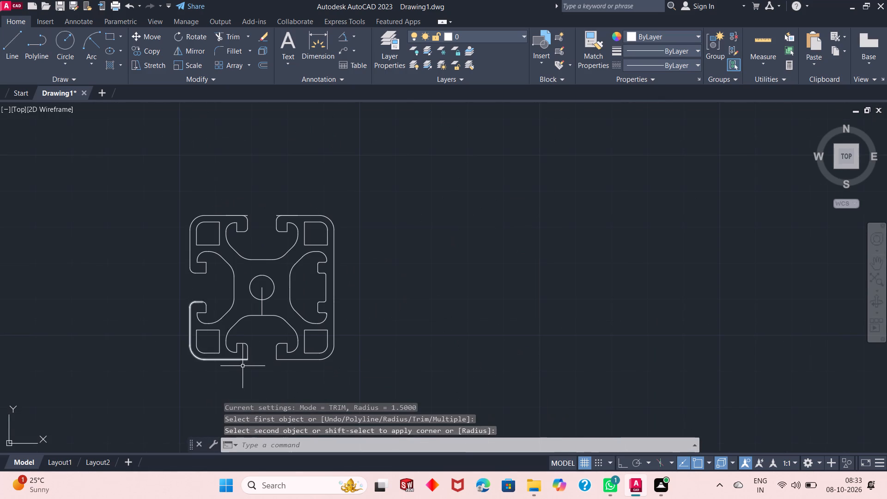
scroll(243, 367, up, 4)
key(space)
click(253, 321)
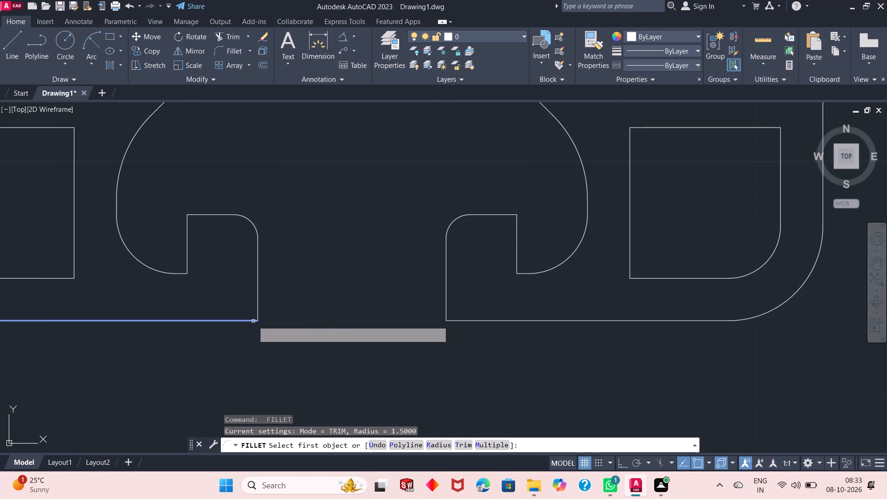
click(258, 306)
key(space)
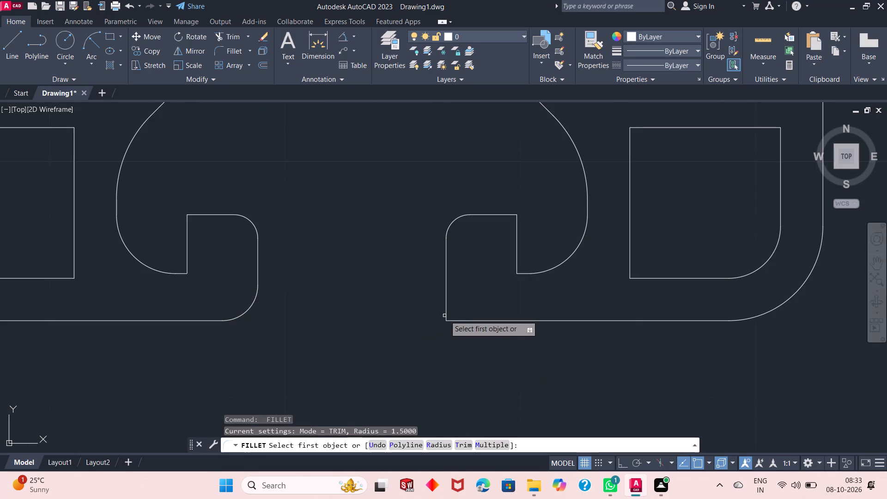
click(445, 316)
click(464, 319)
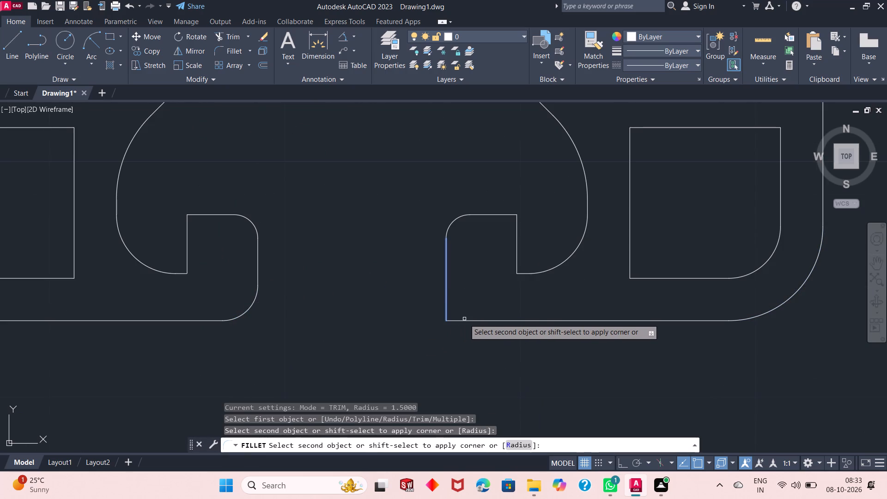
click(462, 321)
Erase the short leftover vertical line at the lower lip of the right slot, where the small fillet meets the large arc.
scroll(421, 341, down, 4)
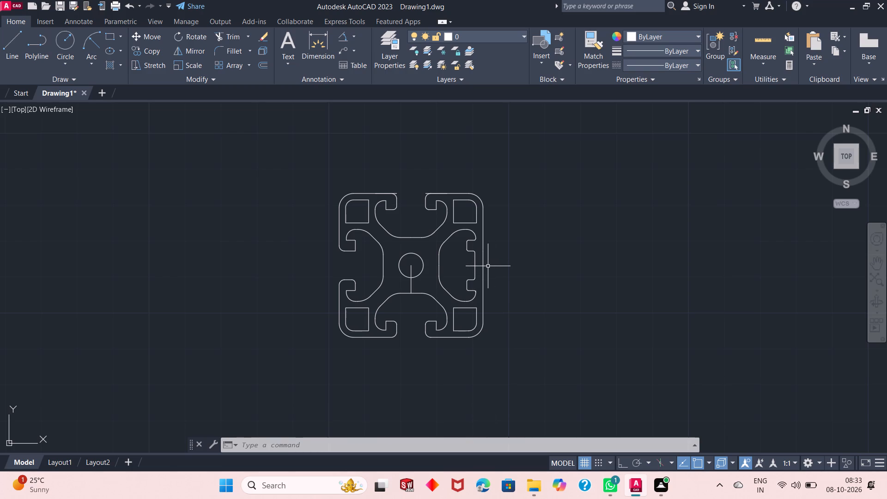
scroll(464, 262, up, 3)
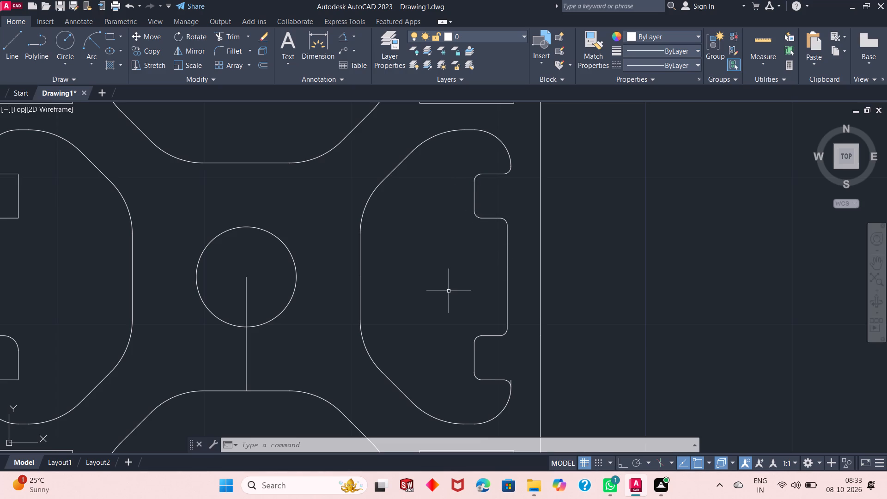
click(510, 383)
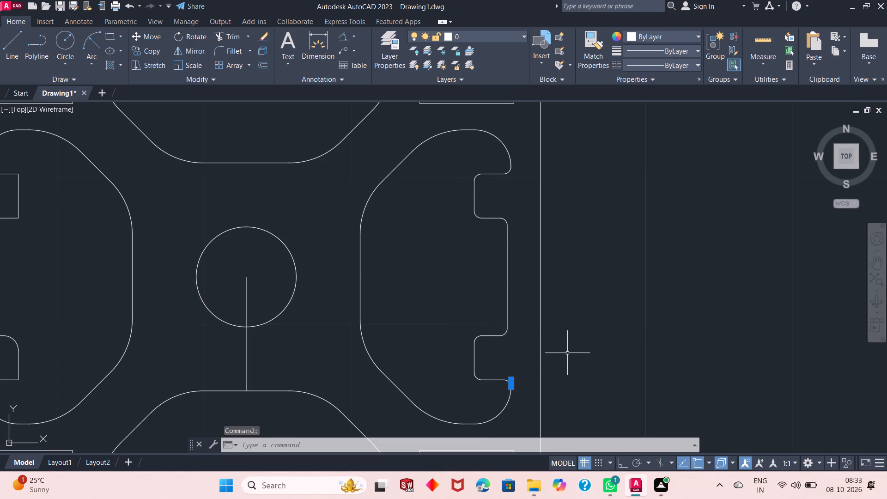
key(Delete)
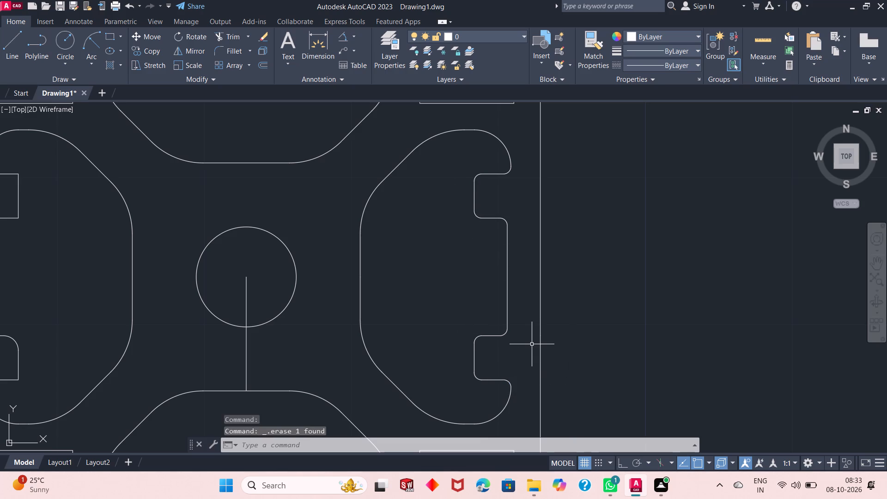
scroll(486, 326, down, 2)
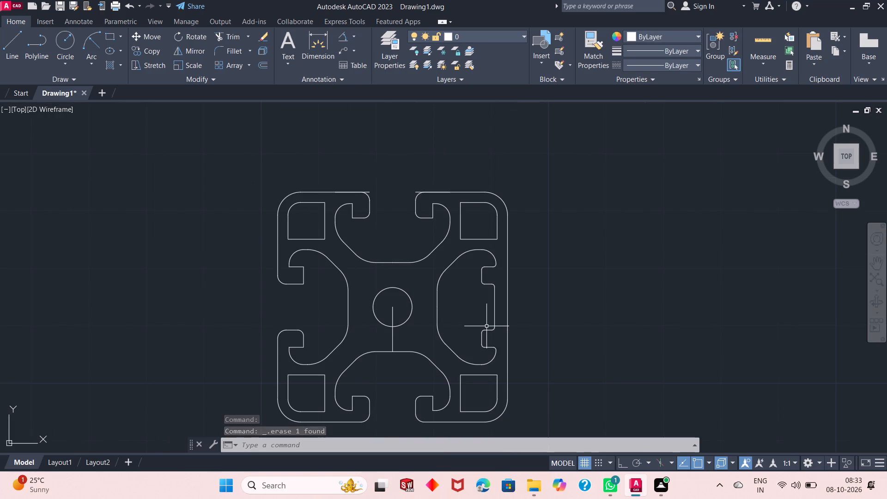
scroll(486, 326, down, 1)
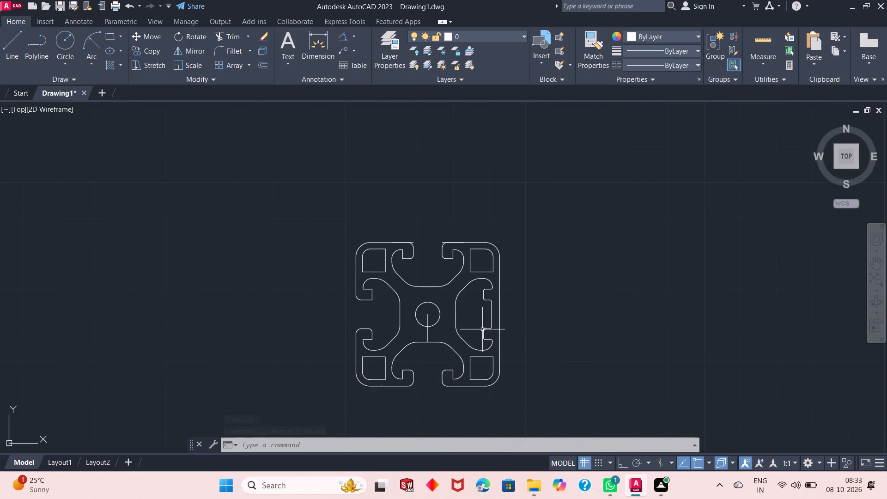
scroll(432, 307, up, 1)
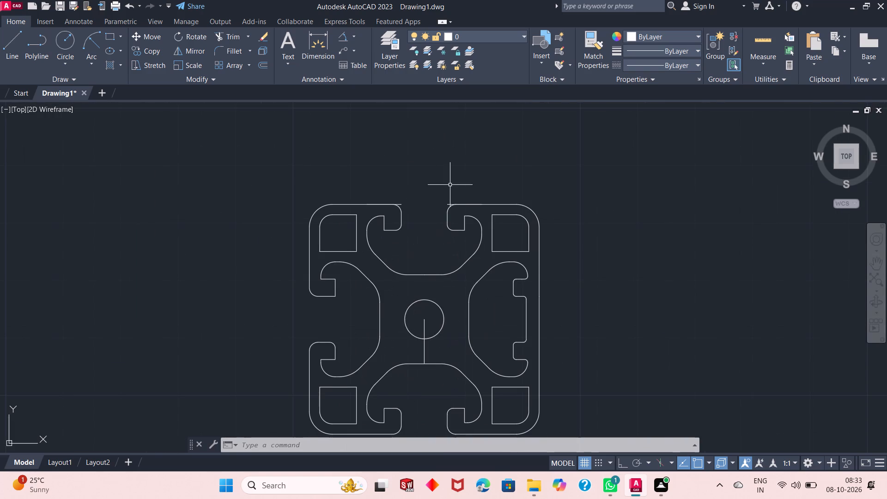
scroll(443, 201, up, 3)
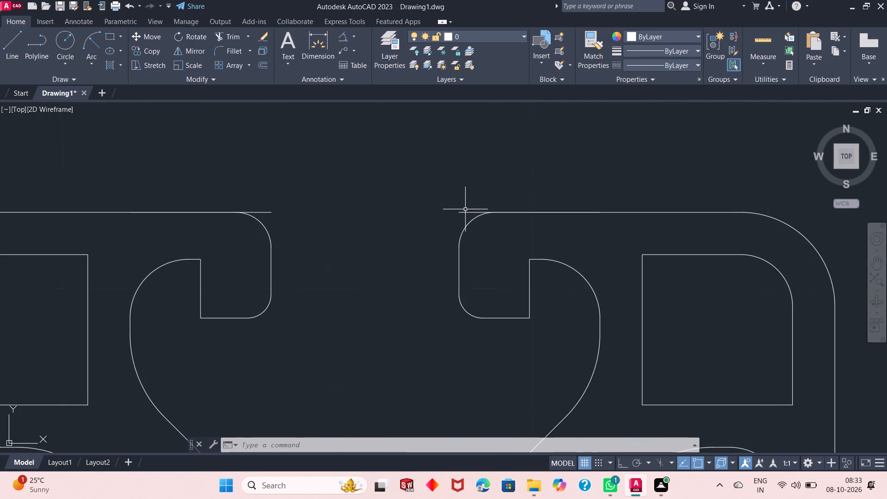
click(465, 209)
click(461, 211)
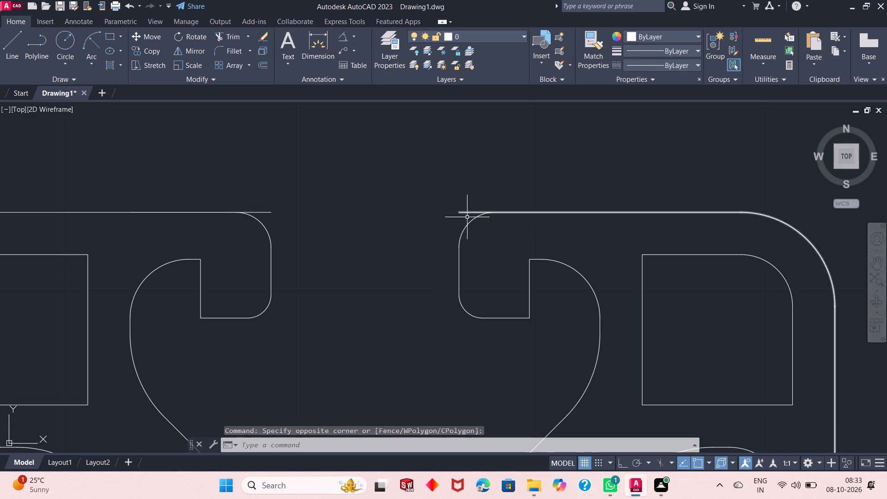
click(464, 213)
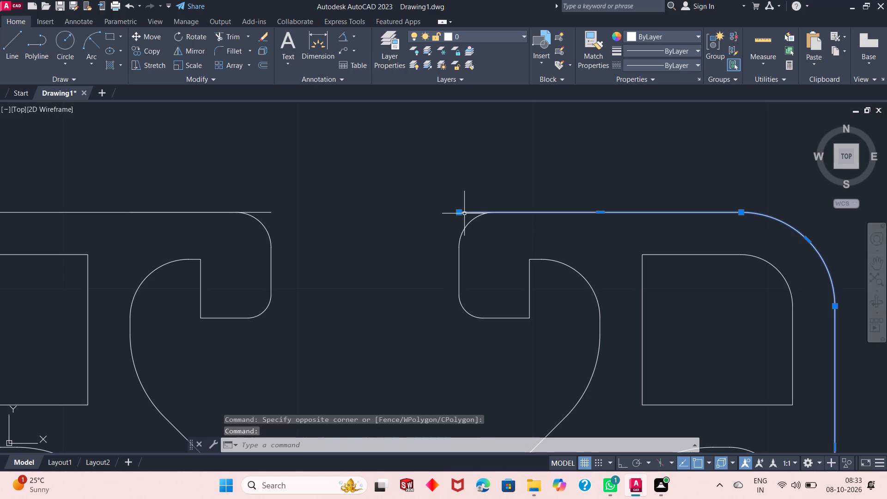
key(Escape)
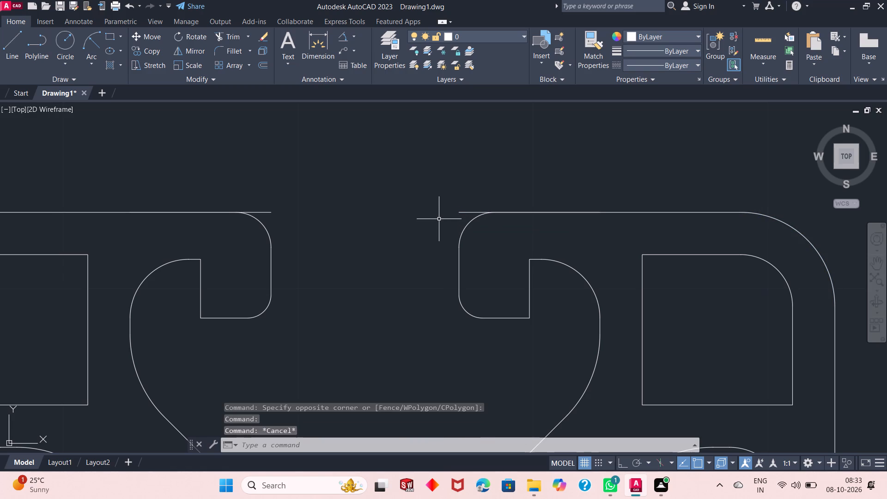
Trim the two top-edge line ends that stick out past the rounded corners on both sides of the top slot's opening.
click(242, 36)
click(255, 211)
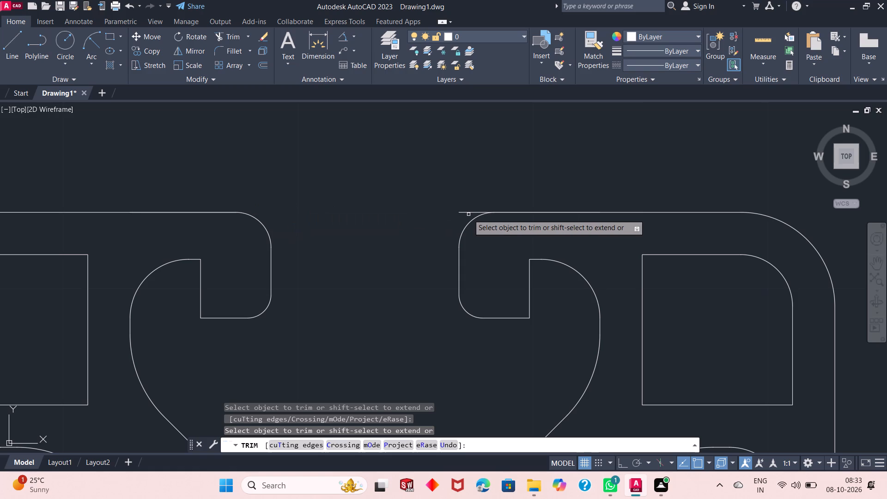
click(469, 213)
right_click(368, 188)
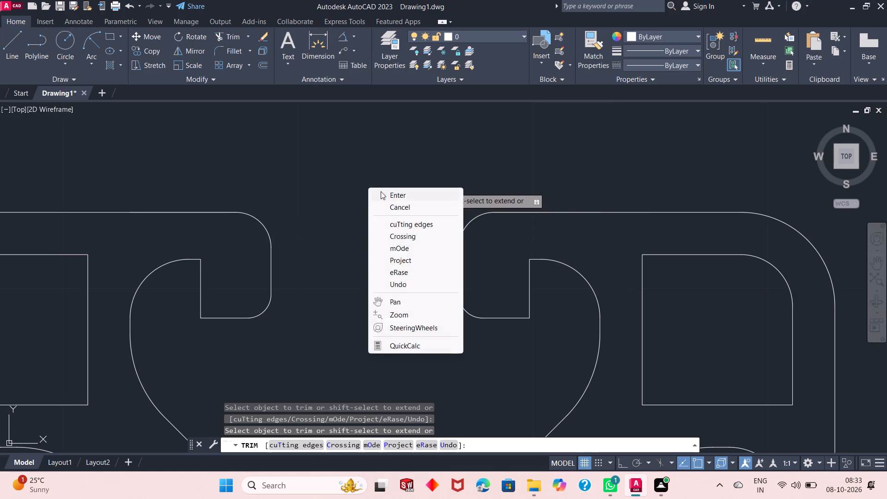
click(384, 196)
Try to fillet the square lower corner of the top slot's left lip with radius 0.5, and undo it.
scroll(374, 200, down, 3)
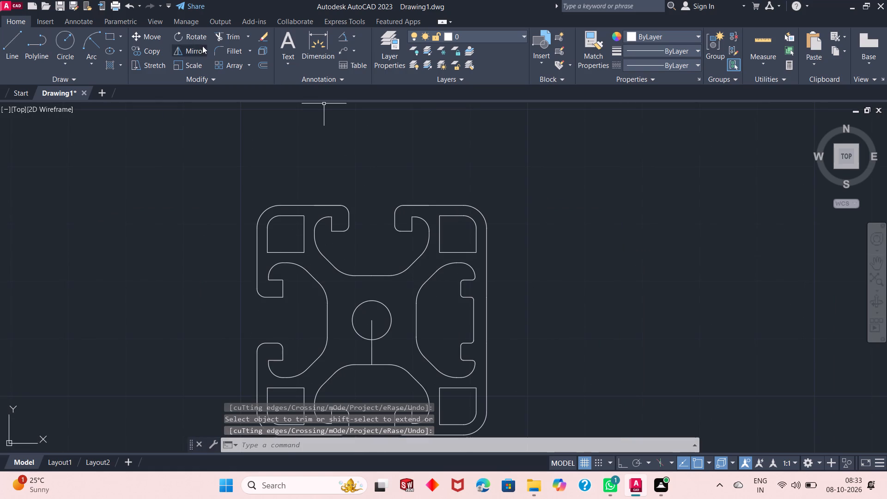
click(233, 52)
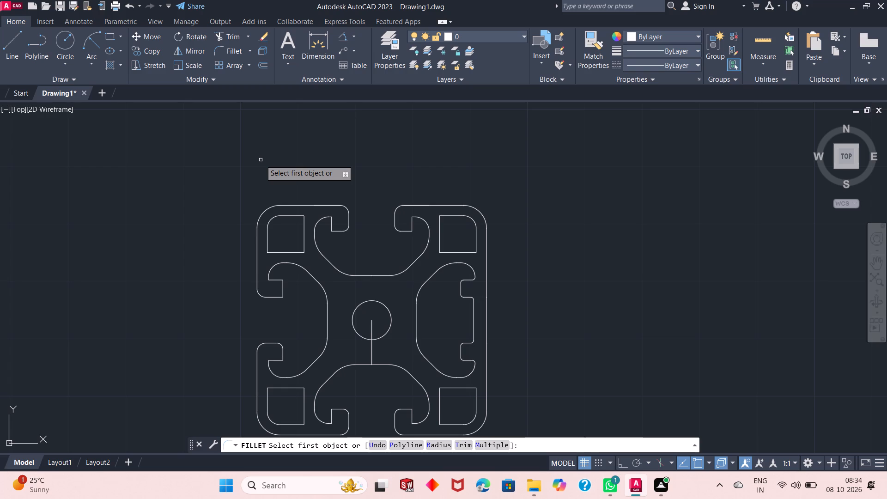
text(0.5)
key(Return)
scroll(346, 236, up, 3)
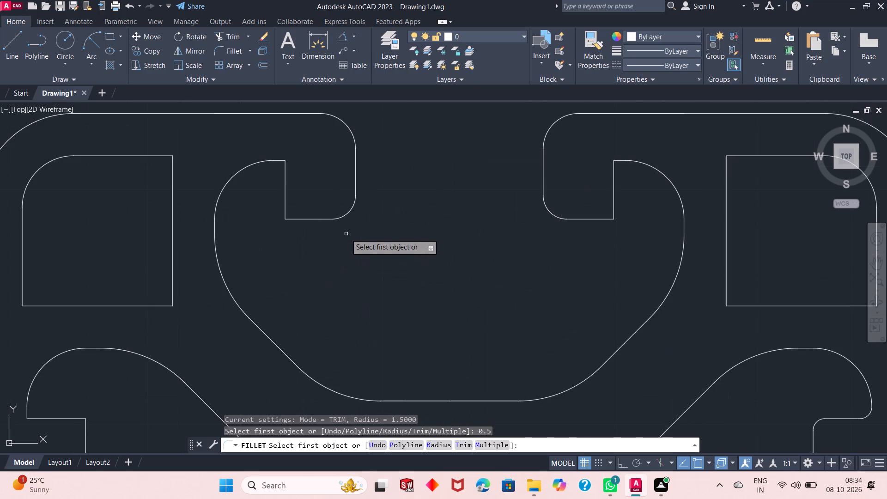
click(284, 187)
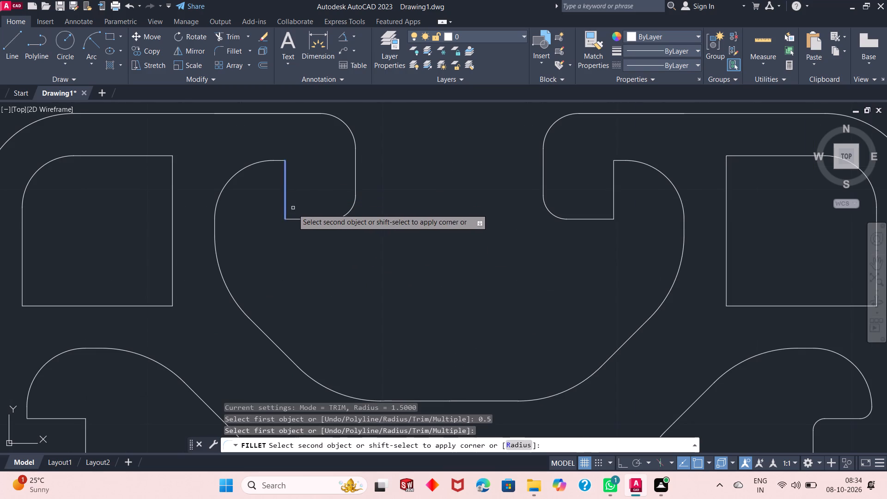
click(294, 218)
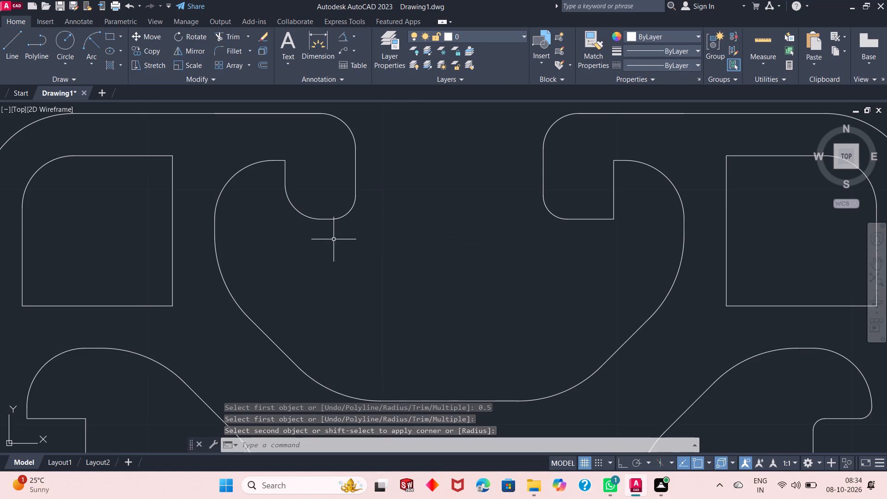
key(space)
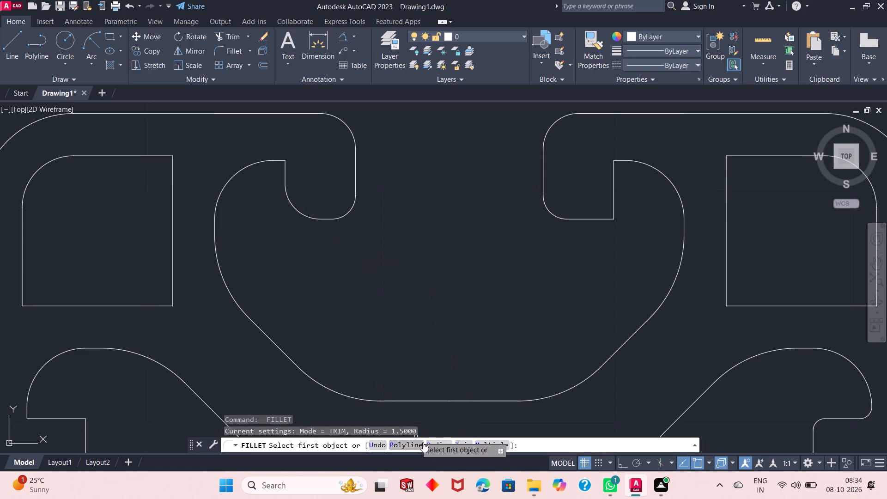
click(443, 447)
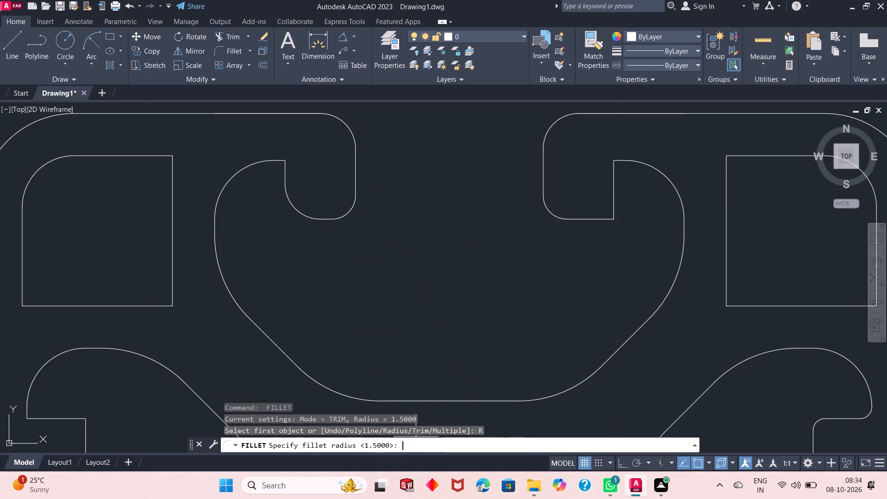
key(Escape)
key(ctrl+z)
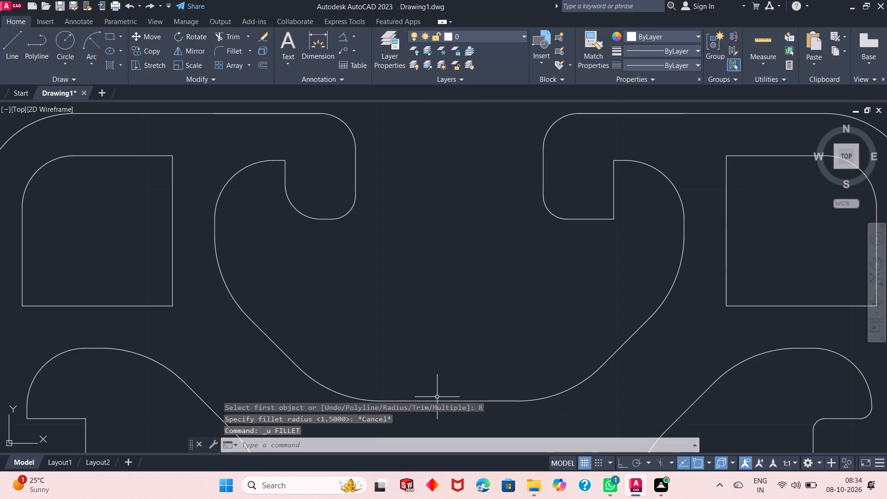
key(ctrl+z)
Fillet the square corners of both top-slot lips with radius 0.5, between each lip's bottom edge and its pocket-side vertical line.
scroll(377, 256, up, 2)
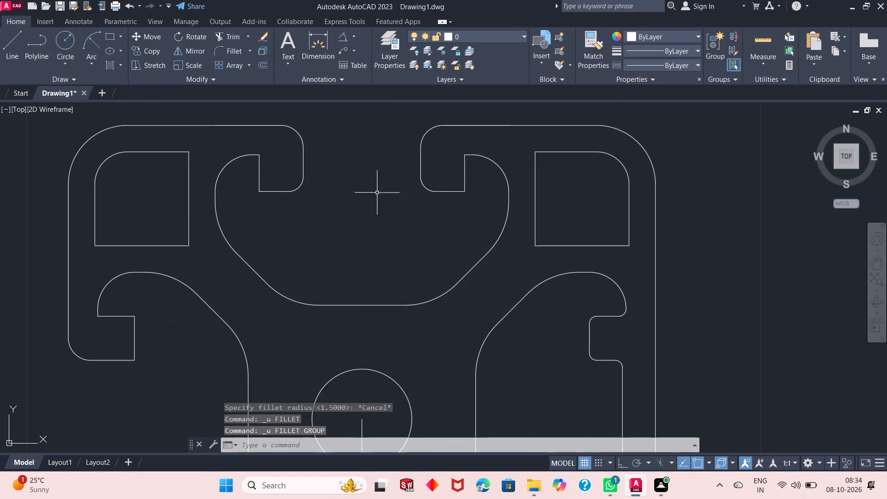
click(235, 47)
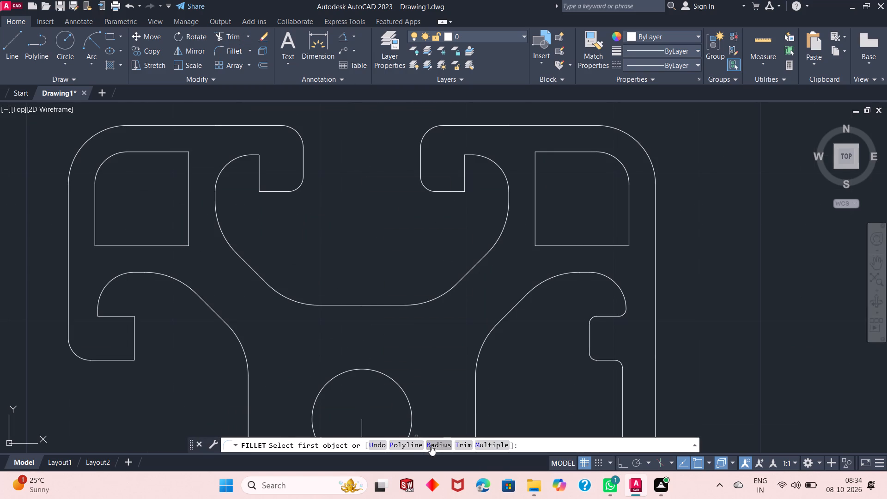
click(443, 441)
text(0.5)
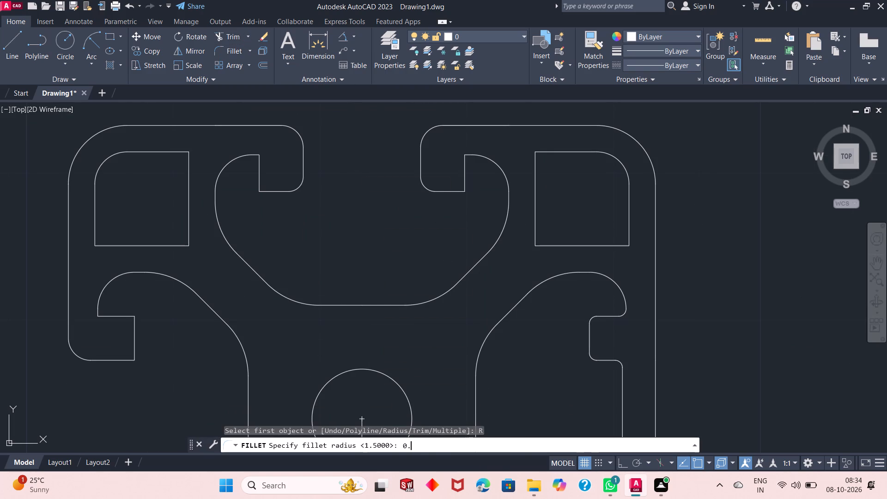
key(Return)
scroll(444, 440, up, 1)
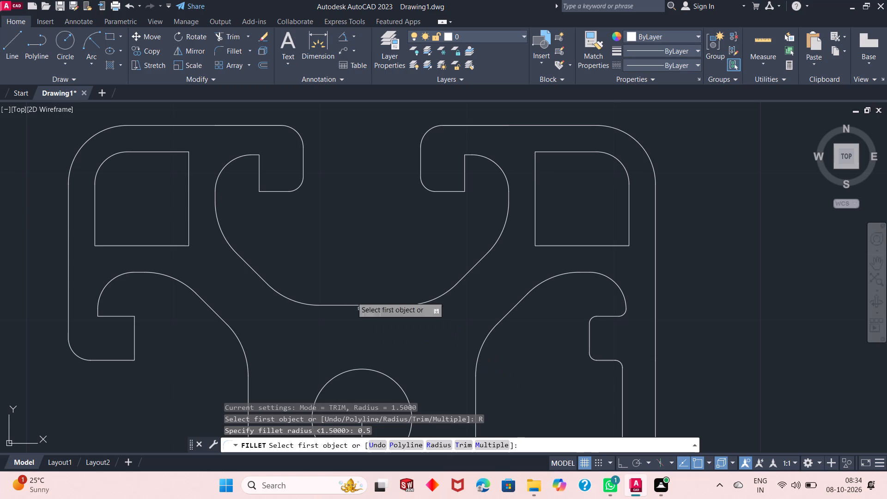
scroll(269, 176, up, 1)
click(250, 187)
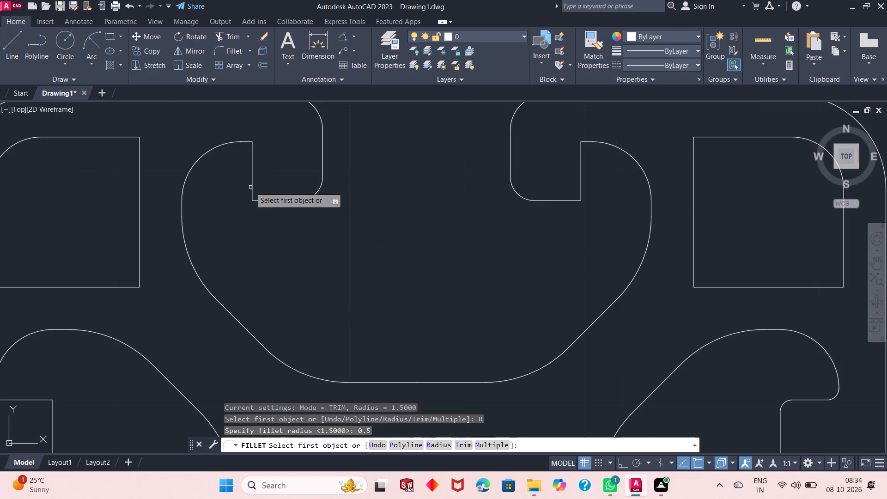
click(267, 200)
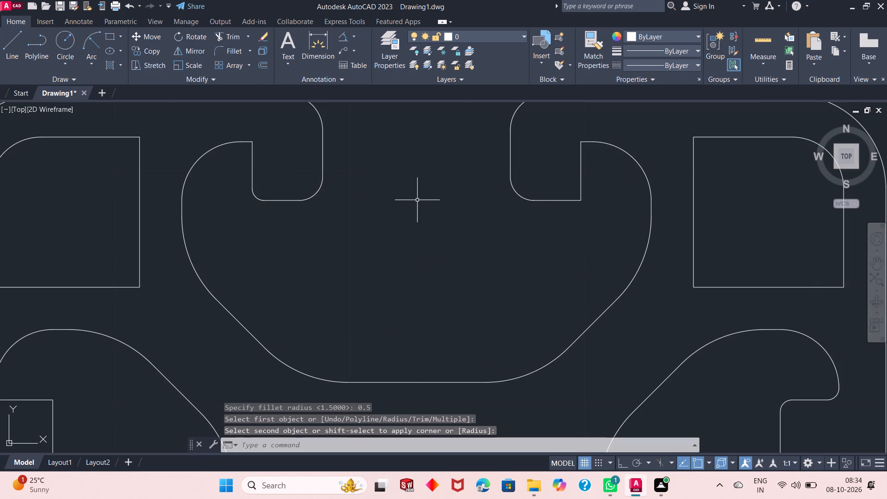
key(space)
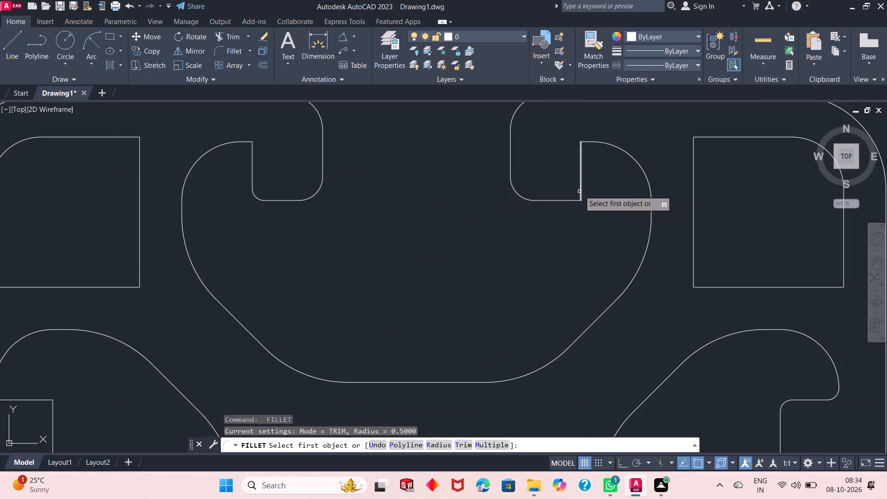
click(580, 187)
click(575, 201)
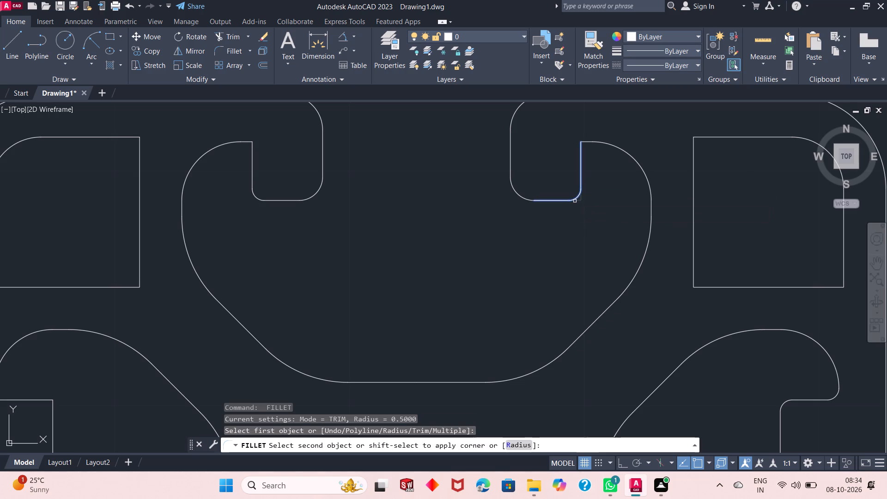
Fillet the pocket-side corners of both left-slot lips with radius 0.5, between each lip's vertical edge and its pocket-side horizontal line.
scroll(458, 202, down, 1)
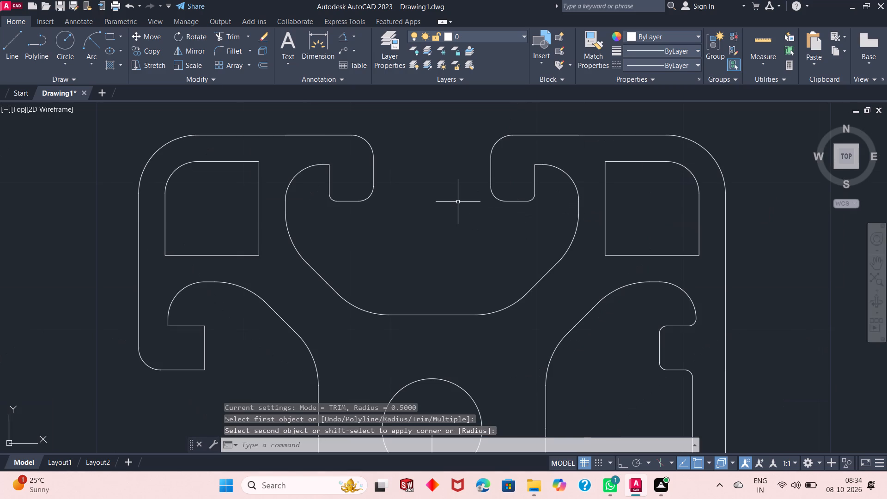
scroll(454, 186, down, 2)
scroll(379, 322, up, 1)
key(space)
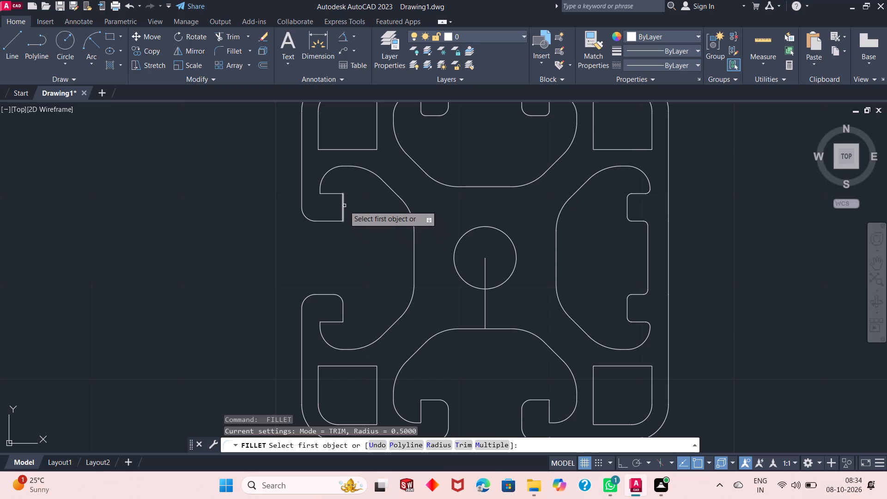
click(344, 206)
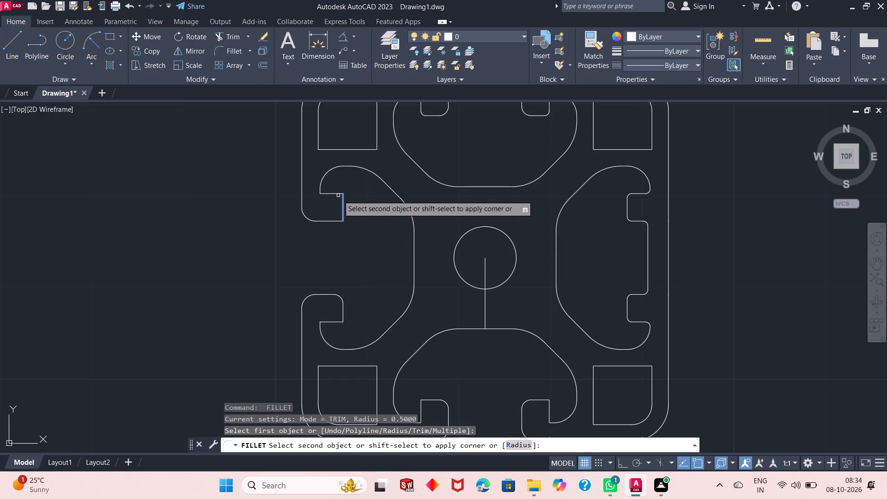
click(338, 193)
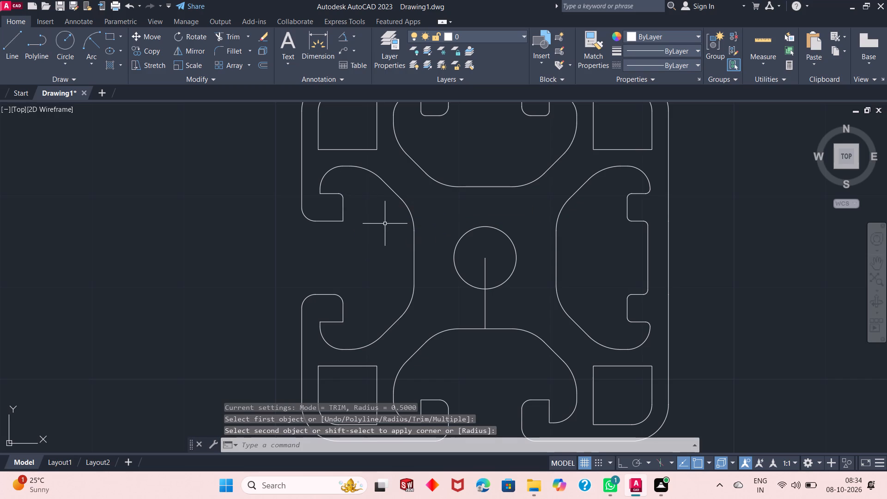
key(space)
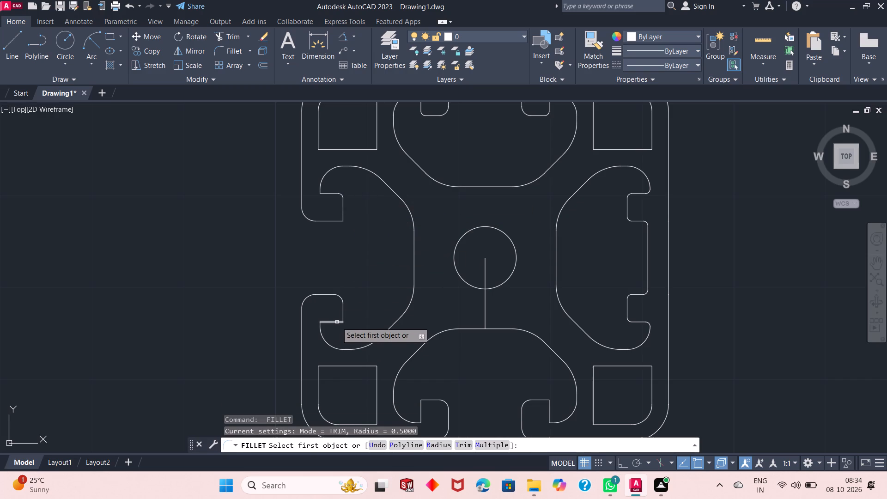
click(337, 322)
click(343, 315)
Fillet the pocket-side corners of both bottom-slot lips with radius 0.5, between each lip's top edge and its pocket-side vertical line.
scroll(369, 286, down, 1)
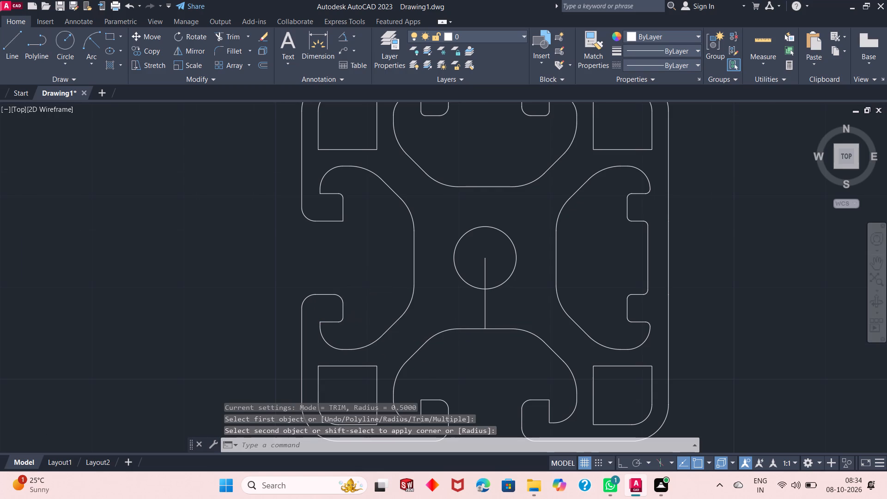
scroll(404, 362, up, 2)
key(space)
click(400, 350)
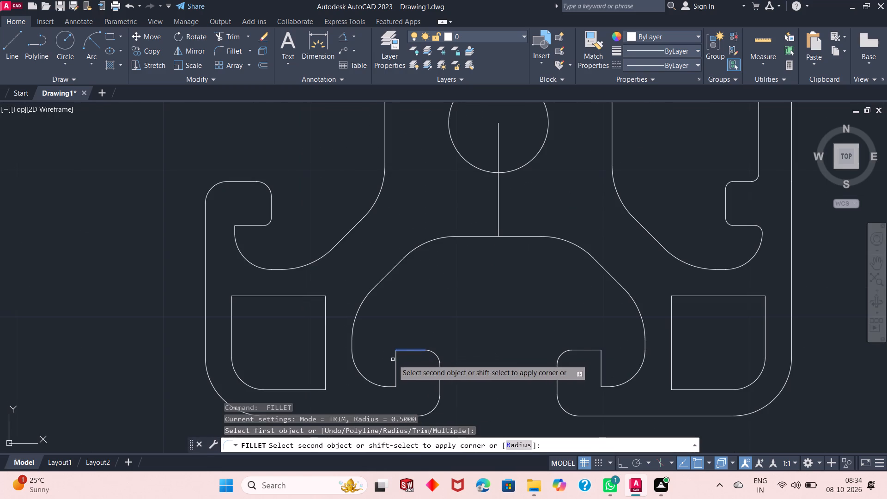
click(393, 359)
click(396, 357)
key(space)
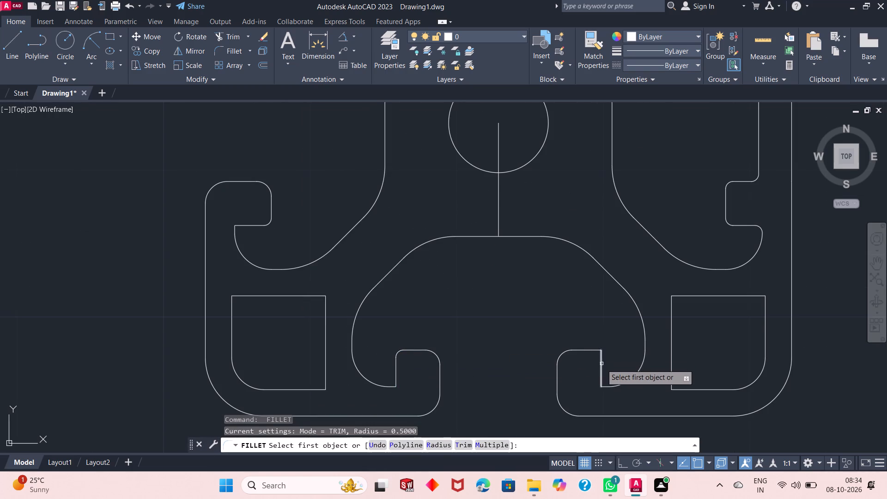
click(601, 364)
click(592, 352)
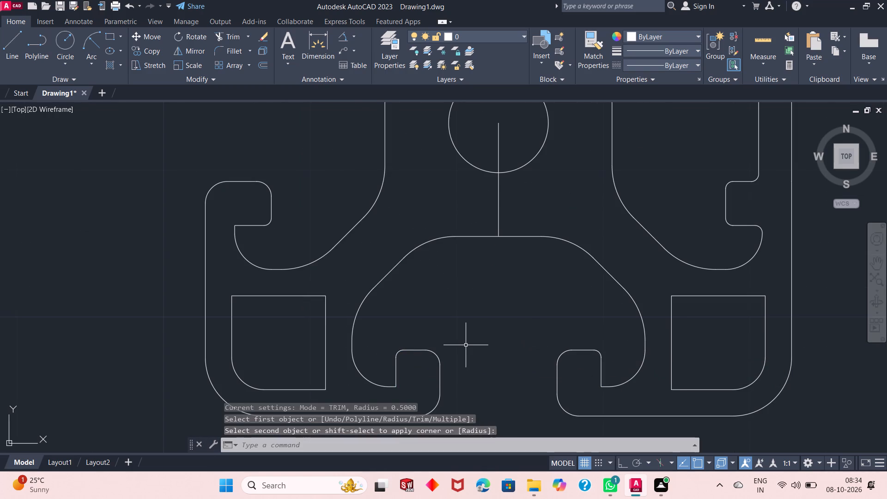
Fillet the remaining square corner of the left slot's upper lip with radius 1, between its opening wall and vertical edge.
scroll(466, 345, down, 2)
scroll(407, 248, up, 2)
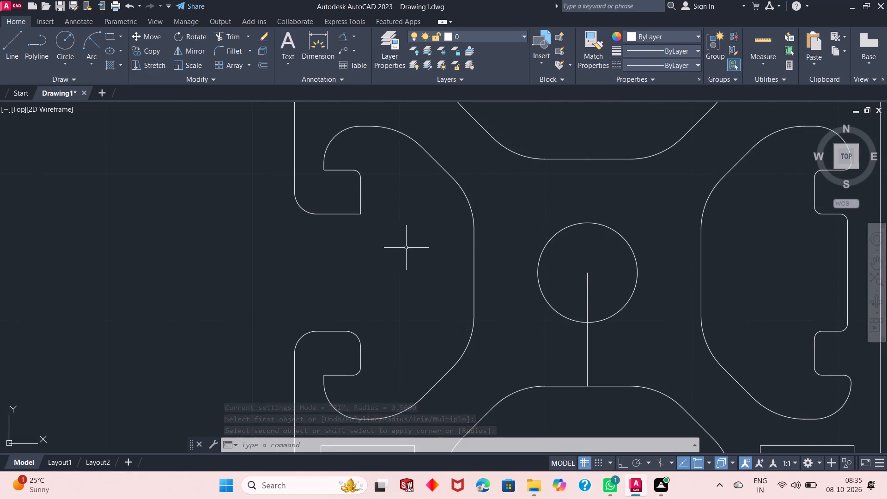
click(220, 49)
click(443, 446)
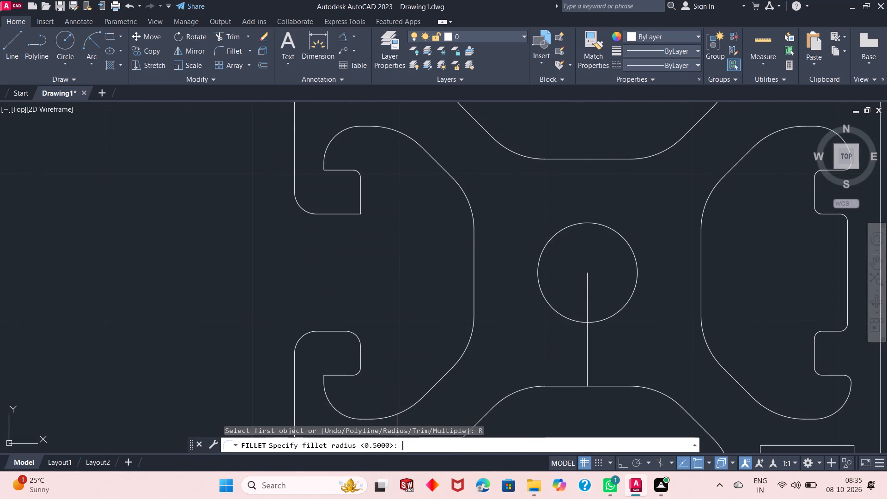
key(1)
key(Return)
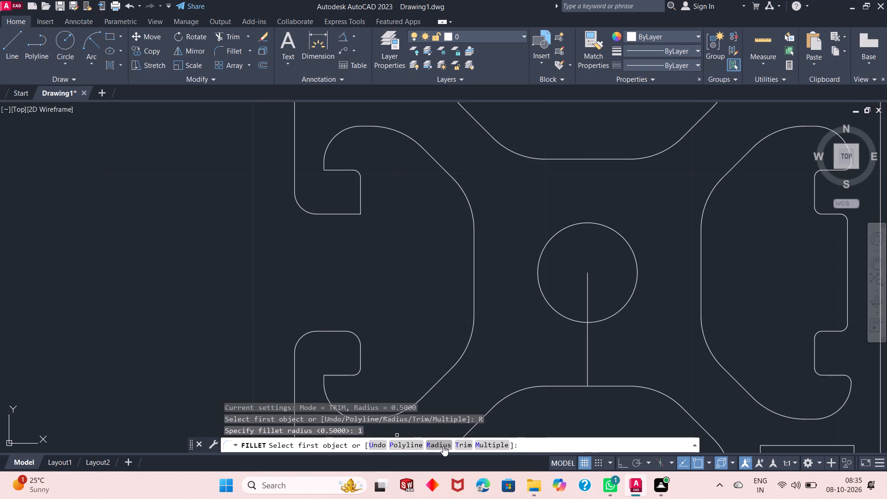
click(357, 211)
click(356, 213)
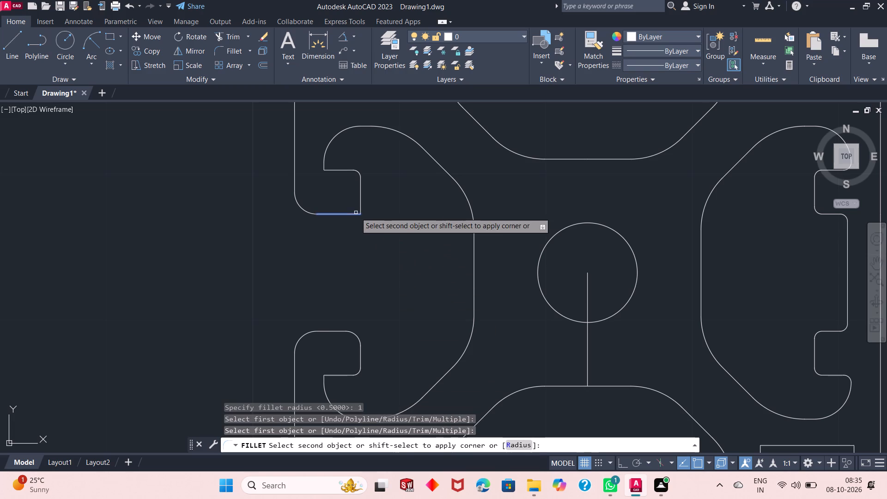
click(358, 206)
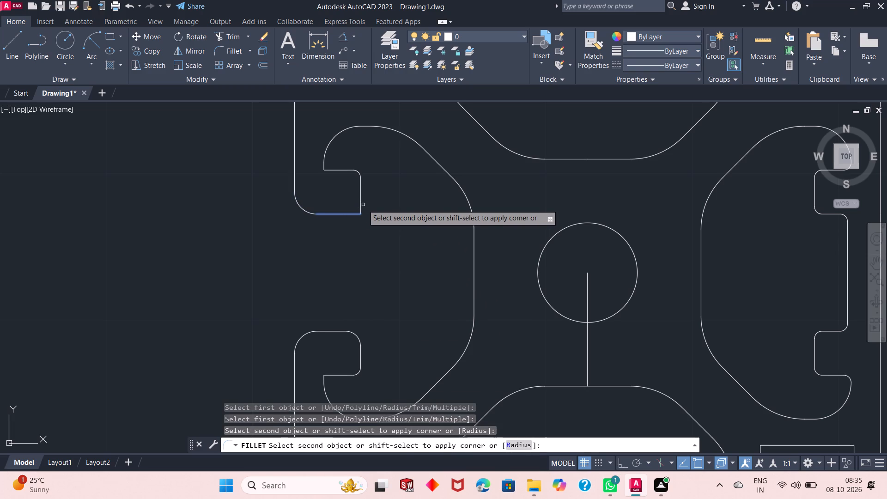
click(362, 193)
Fillet both inner corners of the top slot with radius 0.45, between each pocket's rounded end and the lip's vertical line.
scroll(387, 250, down, 2)
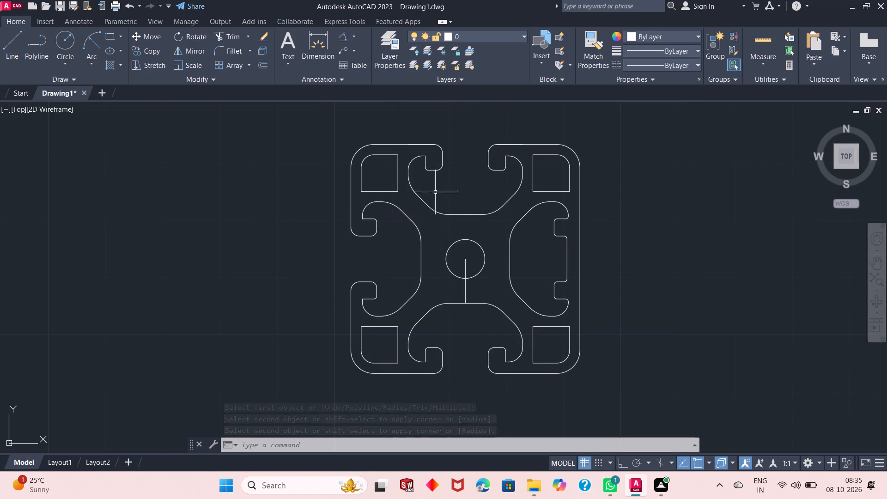
click(219, 52)
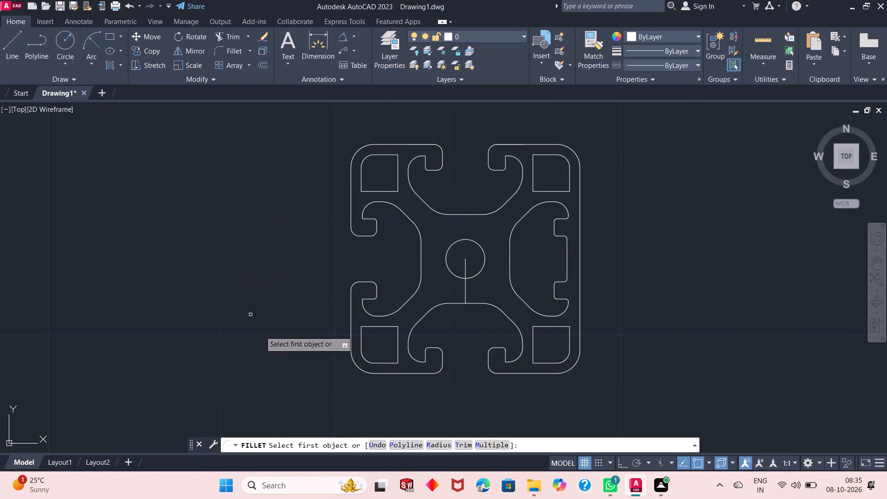
click(439, 442)
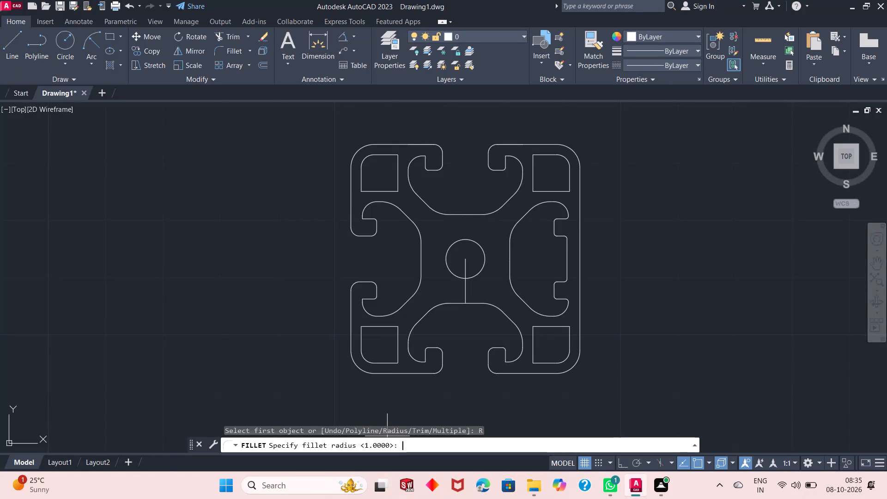
text(0.)
text(45)
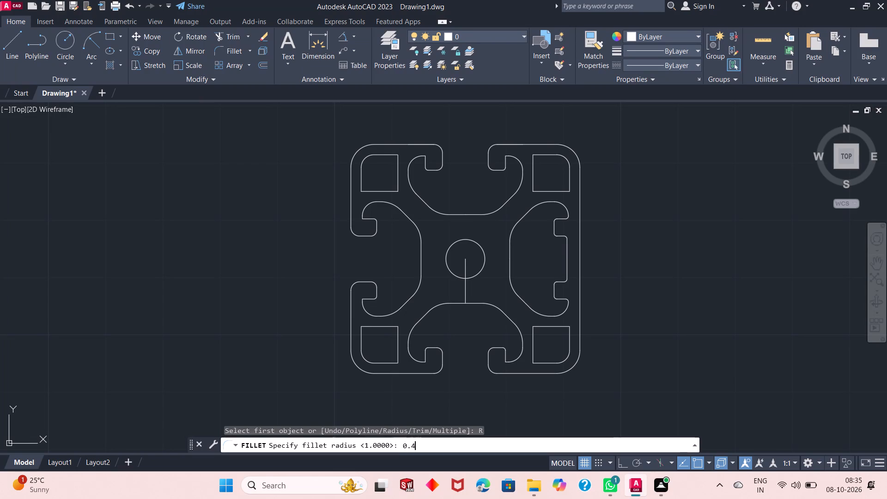
key(Return)
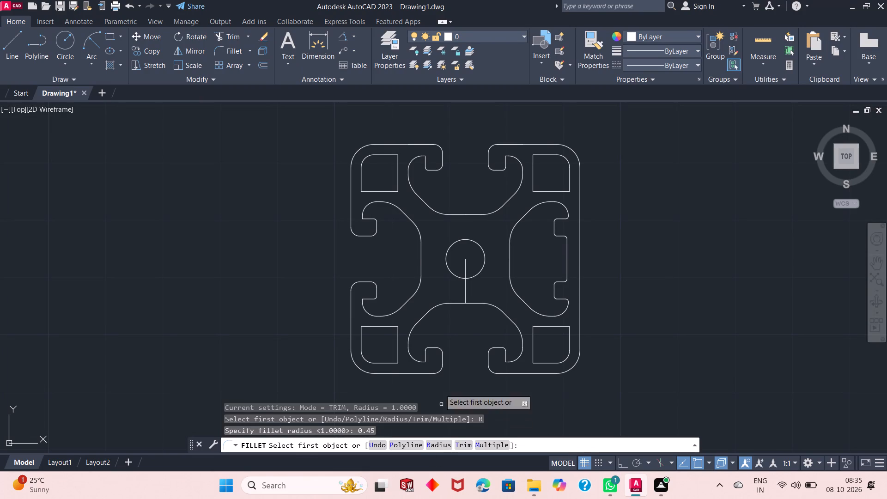
scroll(436, 161, up, 1)
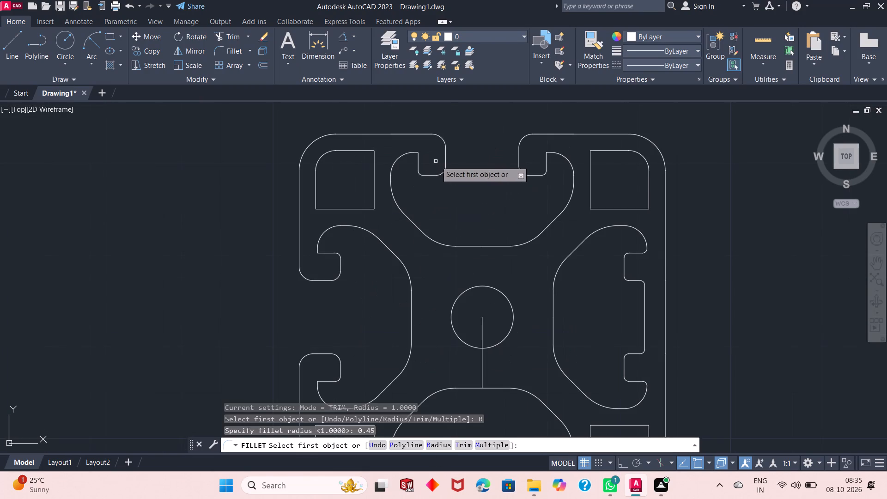
scroll(412, 155, up, 2)
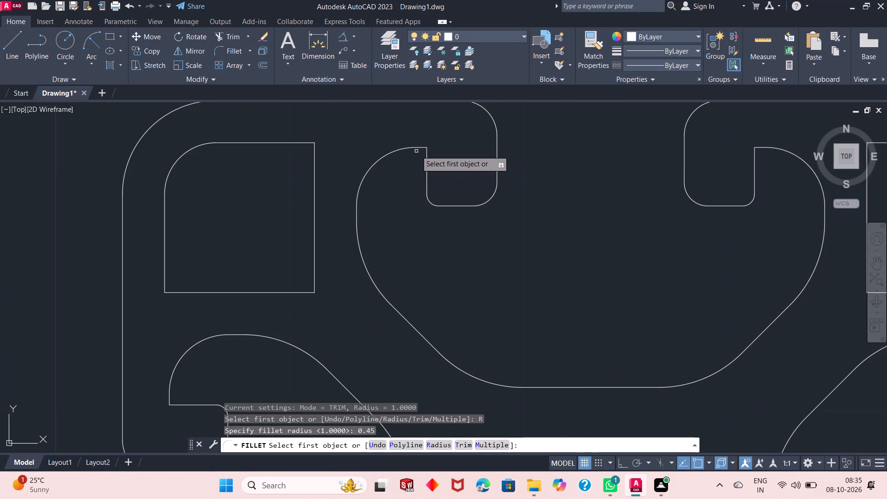
click(417, 148)
click(427, 166)
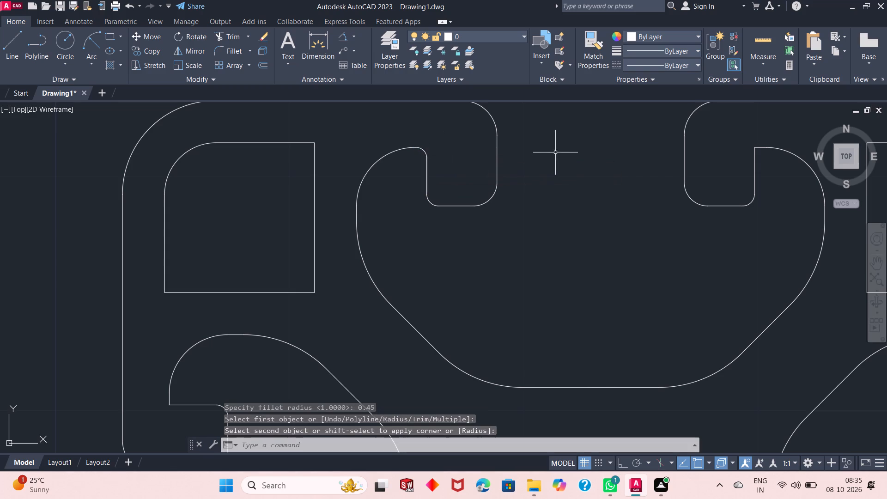
right_click(542, 242)
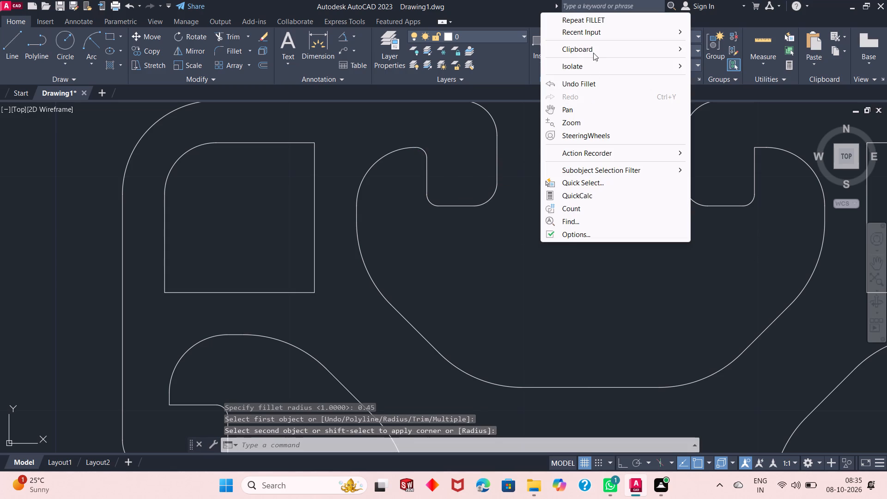
click(611, 16)
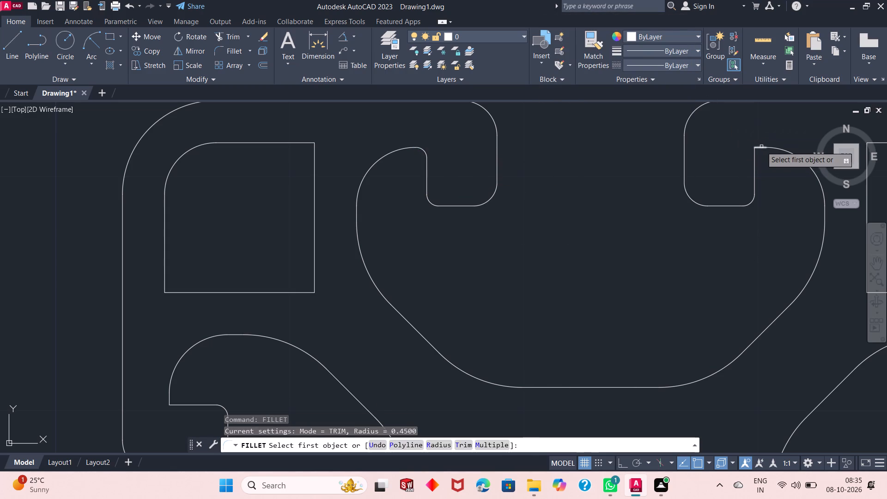
click(761, 146)
click(752, 159)
click(754, 156)
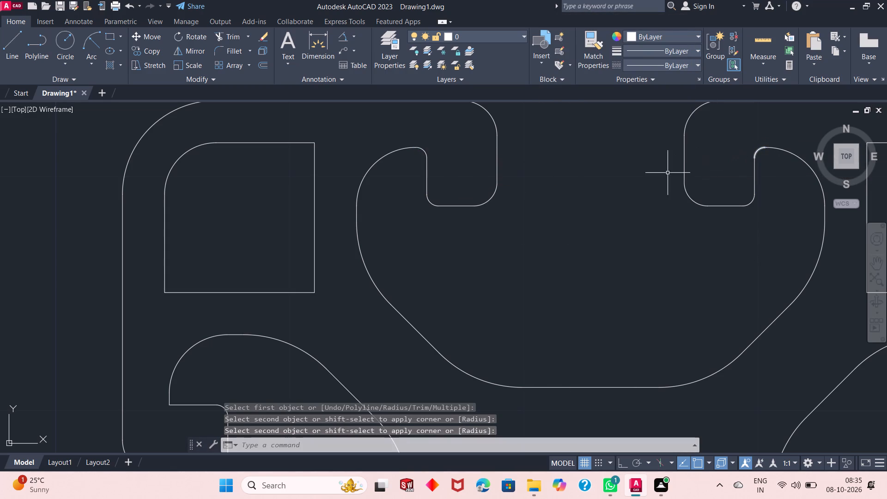
Fillet both inner corners of the left slot with radius 0.45, between each pocket's rounded end and the lip's horizontal line.
scroll(641, 167, down, 2)
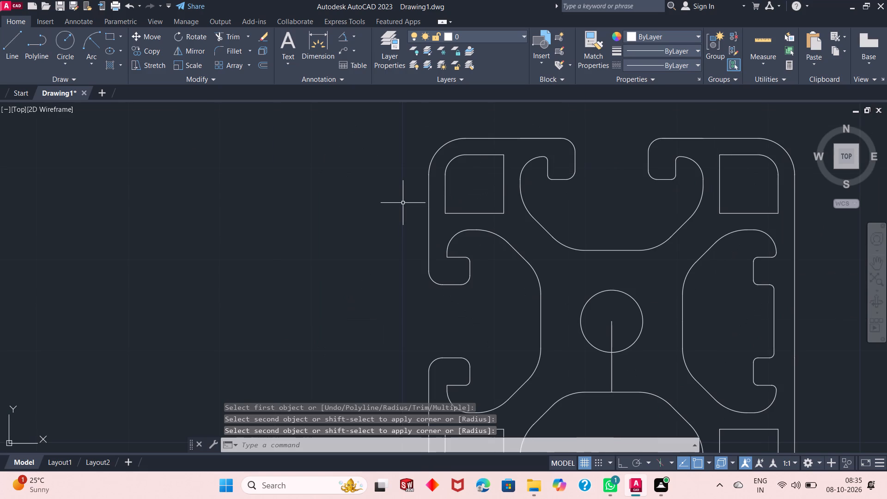
right_click(389, 186)
click(419, 195)
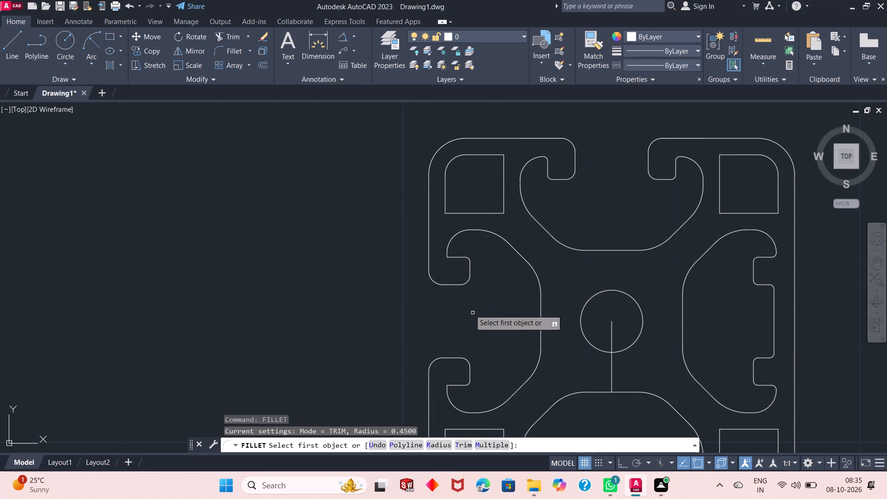
click(446, 250)
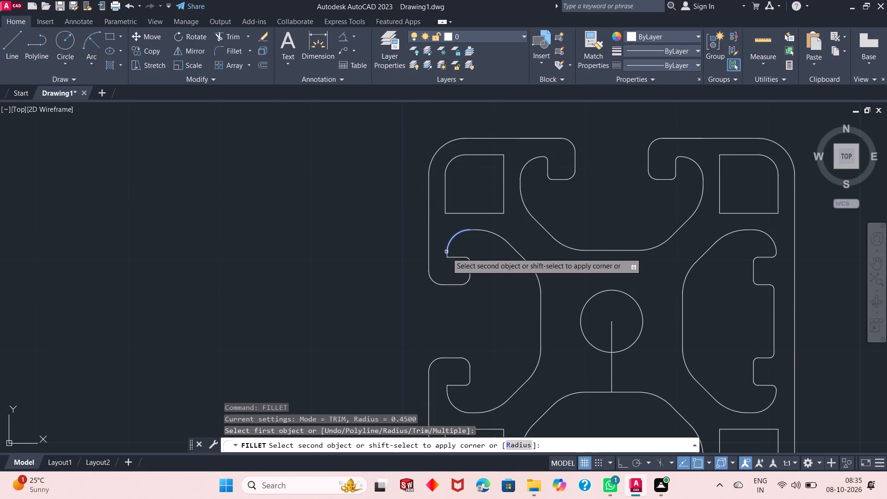
click(457, 258)
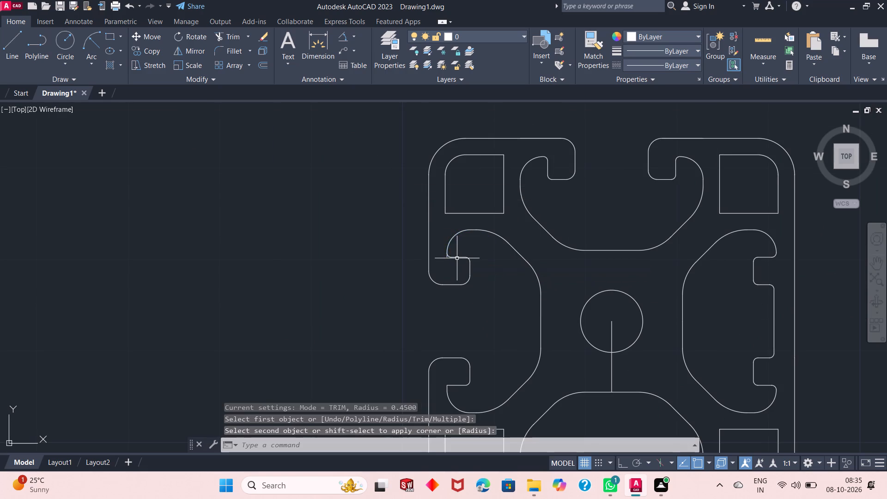
right_click(381, 194)
click(389, 200)
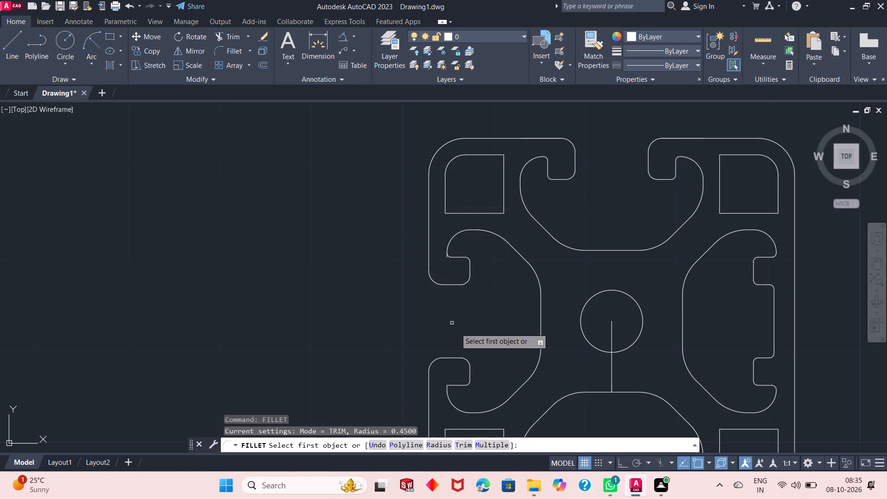
click(458, 385)
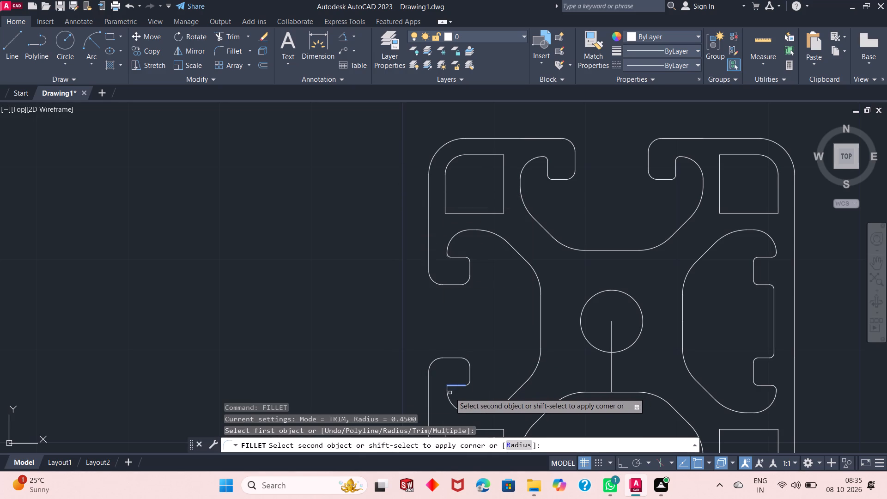
click(447, 395)
Fillet both inner corners of the bottom slot with radius 0.45, between each pocket's rounded end and the lip's vertical line.
scroll(444, 303, up, 1)
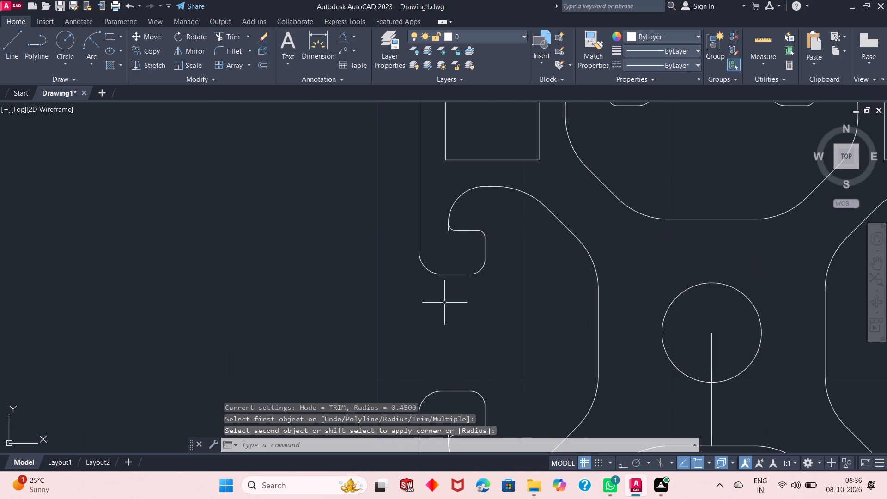
scroll(440, 286, down, 3)
scroll(478, 377, up, 2)
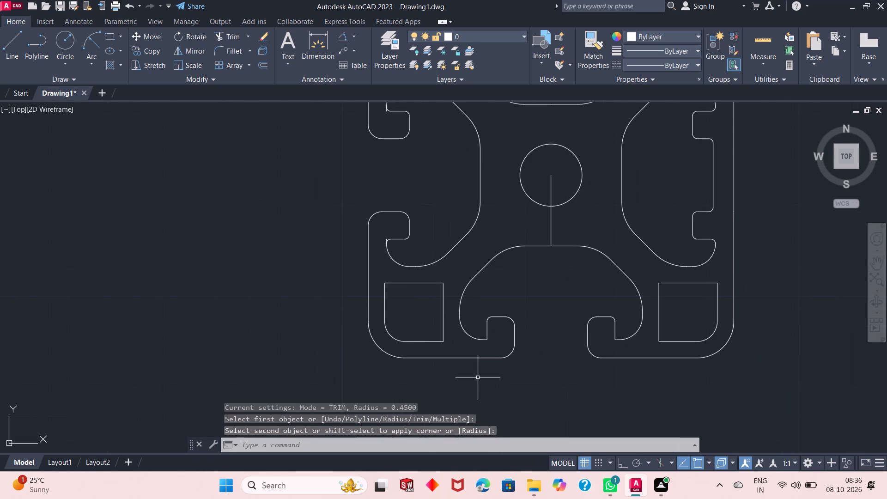
right_click(342, 217)
click(369, 223)
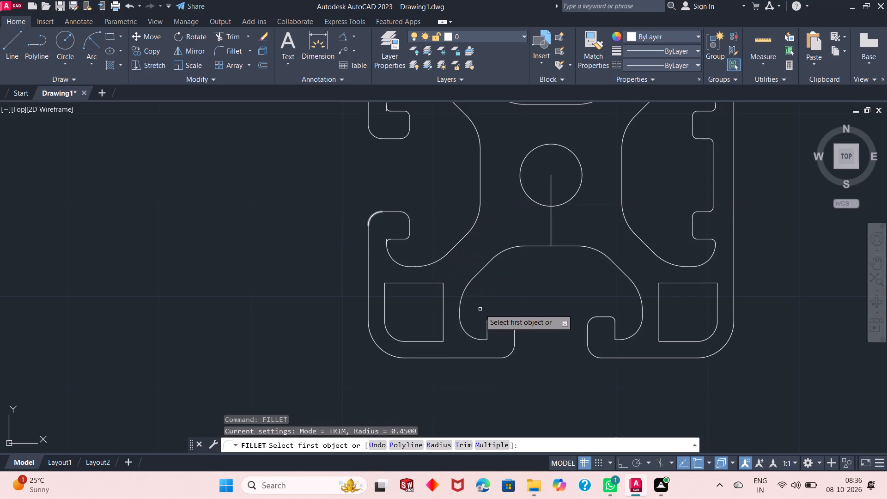
click(487, 338)
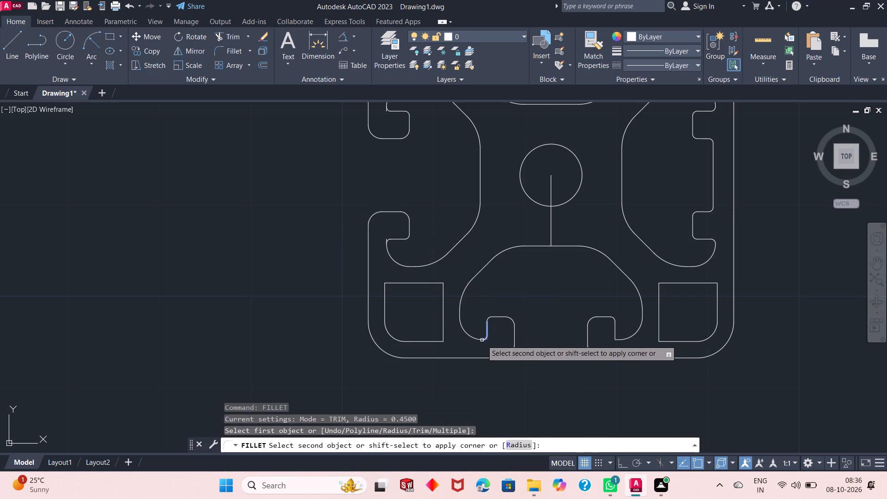
click(482, 340)
right_click(418, 177)
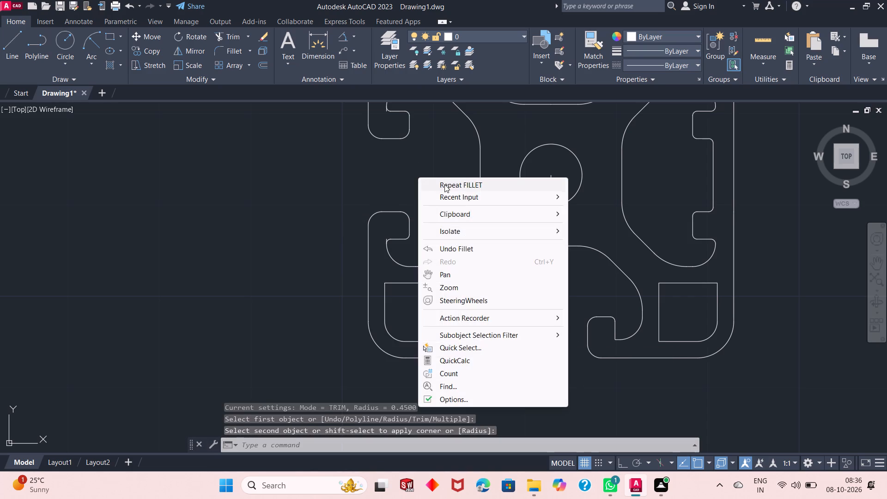
click(444, 184)
click(616, 335)
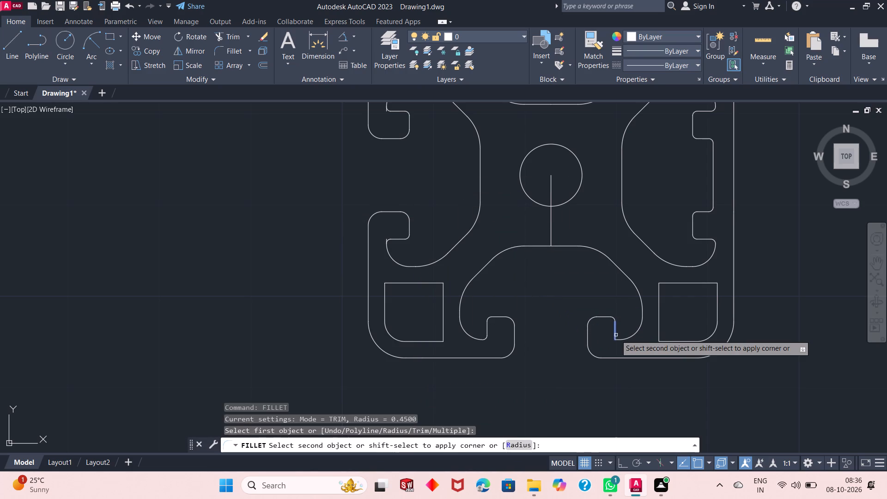
click(619, 340)
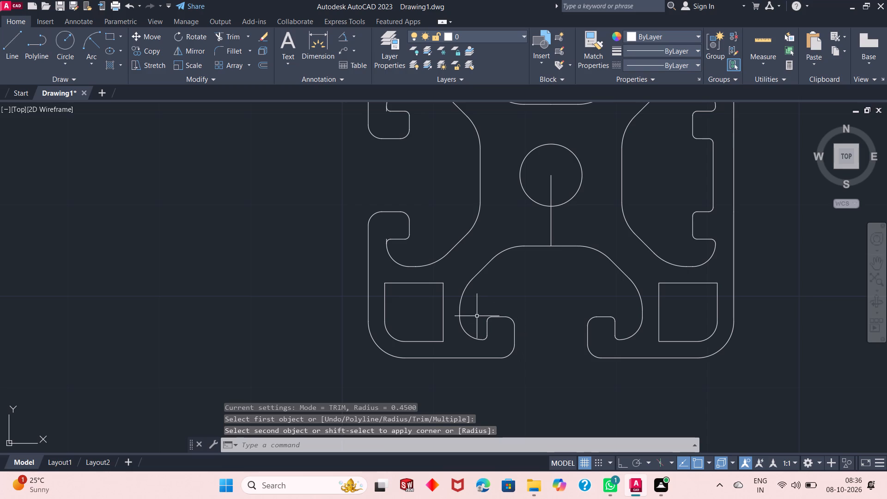
Trim the short leftover ends projecting past the new inner-corner fillets at the left slot's lower and upper lips.
click(220, 38)
scroll(381, 236, up, 5)
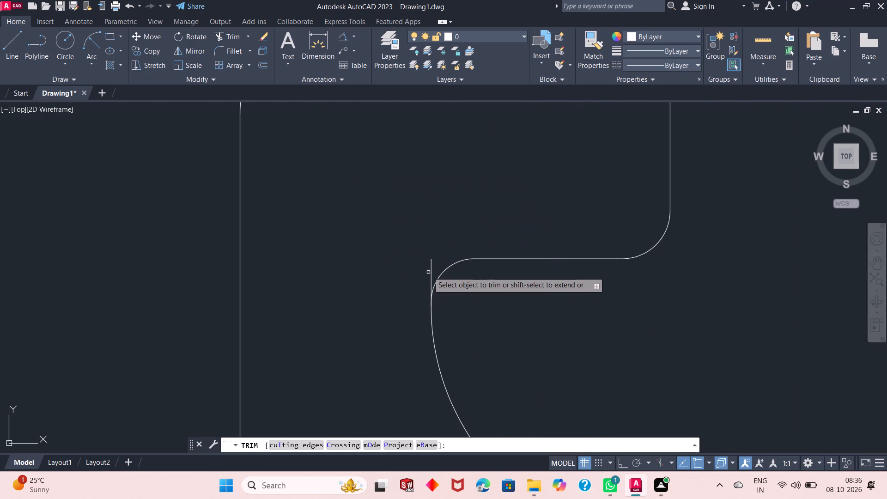
click(432, 267)
scroll(416, 274, down, 5)
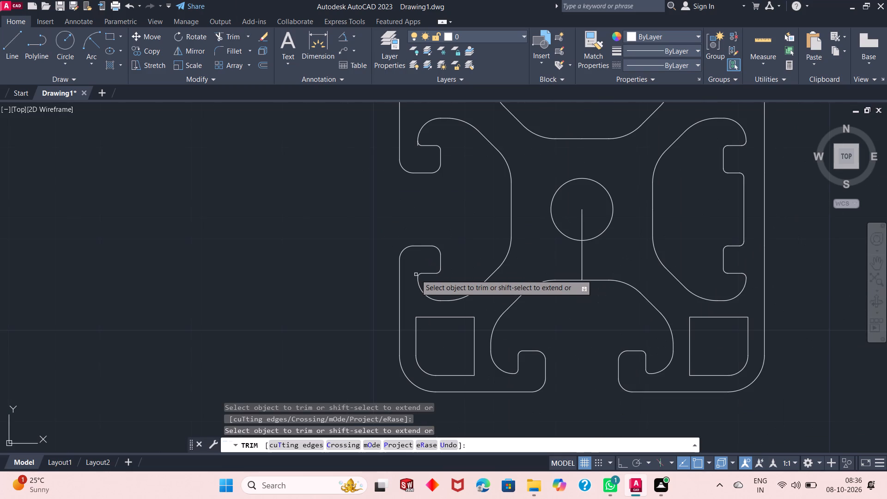
scroll(486, 272, down, 2)
scroll(514, 181, up, 3)
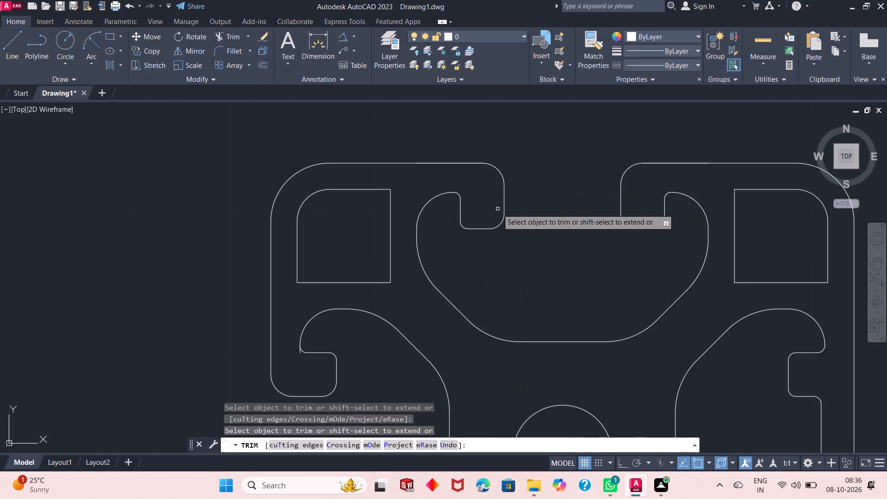
scroll(296, 356, up, 3)
click(309, 340)
scroll(313, 299, down, 3)
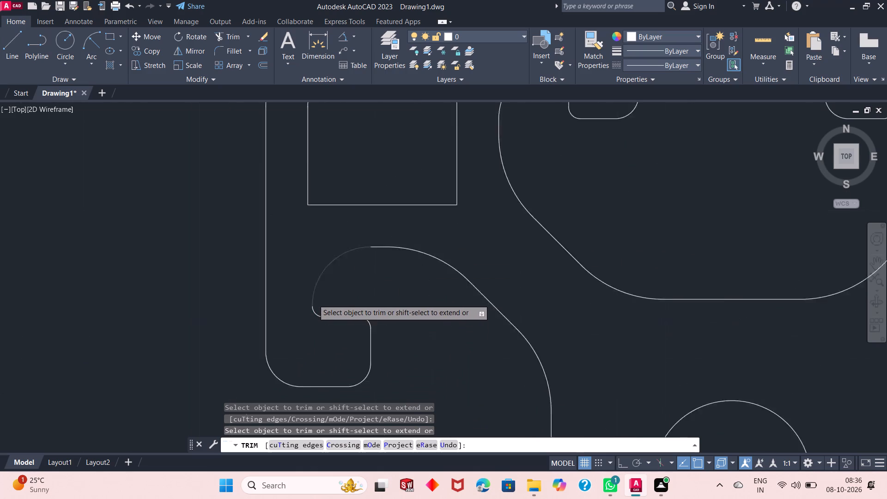
scroll(477, 148, up, 1)
scroll(465, 159, down, 2)
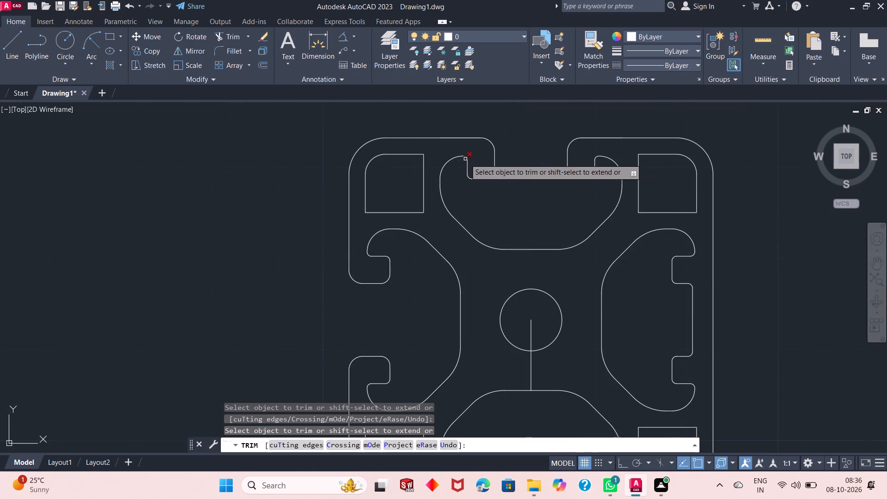
scroll(554, 268, down, 3)
scroll(547, 307, up, 2)
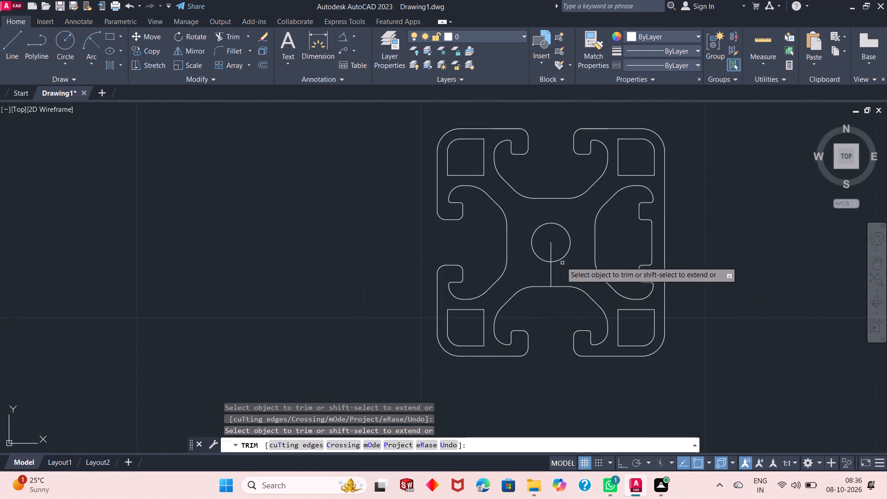
scroll(406, 303, down, 2)
scroll(466, 277, up, 2)
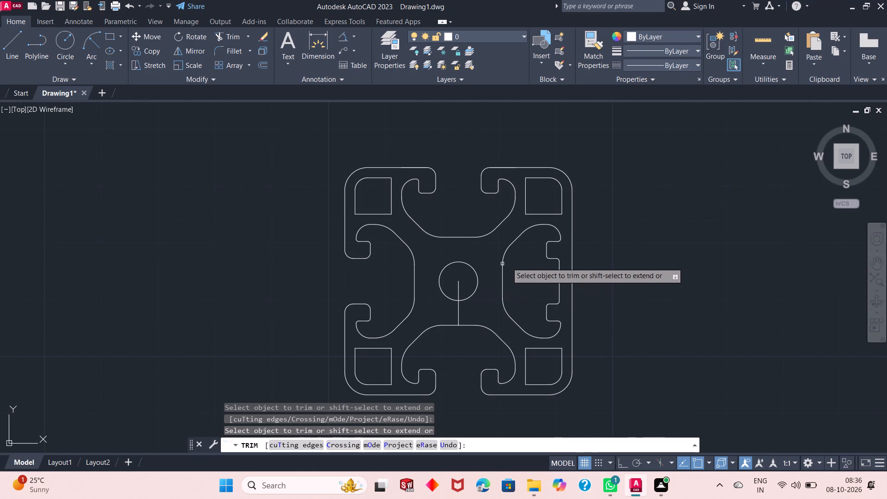
right_click(604, 224)
click(622, 230)
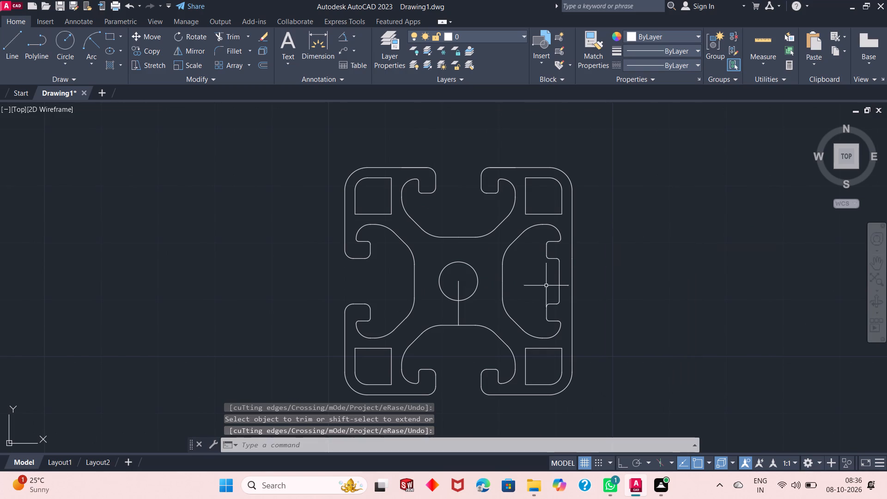
Erase the vertical construction line running from the central circle's centre to the bottom slot.
click(457, 314)
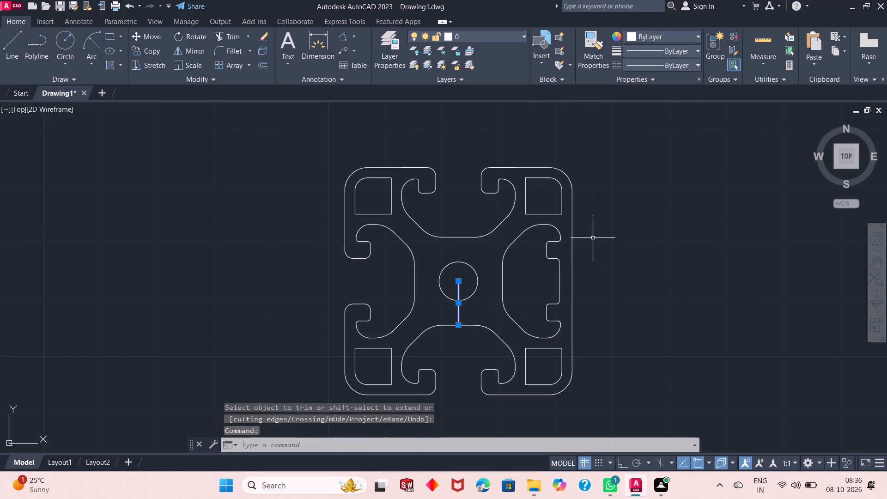
right_click(593, 237)
click(600, 243)
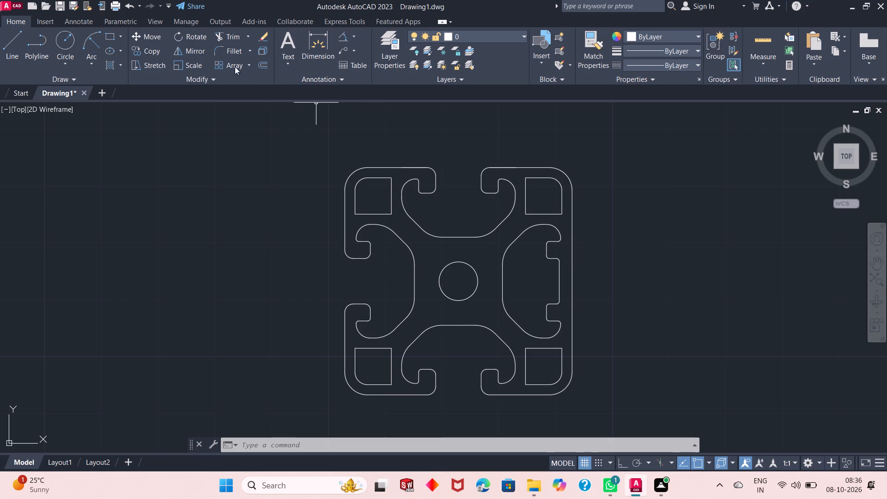
Fillet the three sharp corners of the lower-left corner pocket with radius 0.5.
click(224, 38)
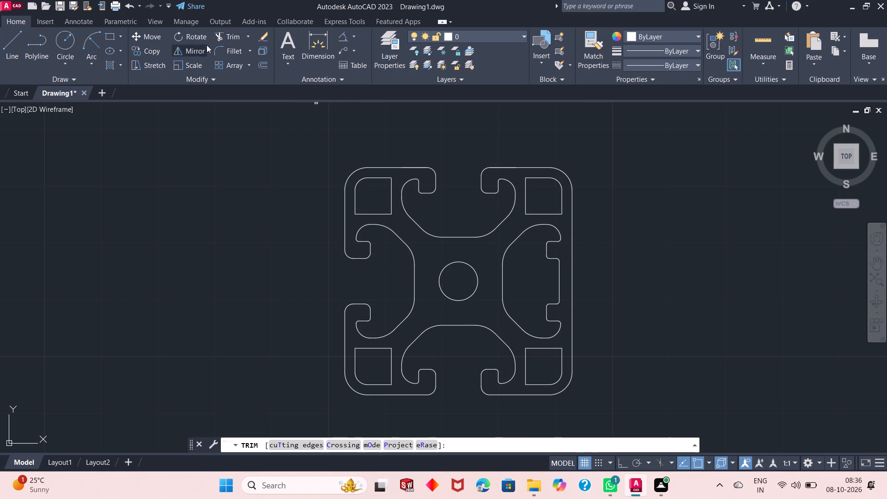
click(219, 47)
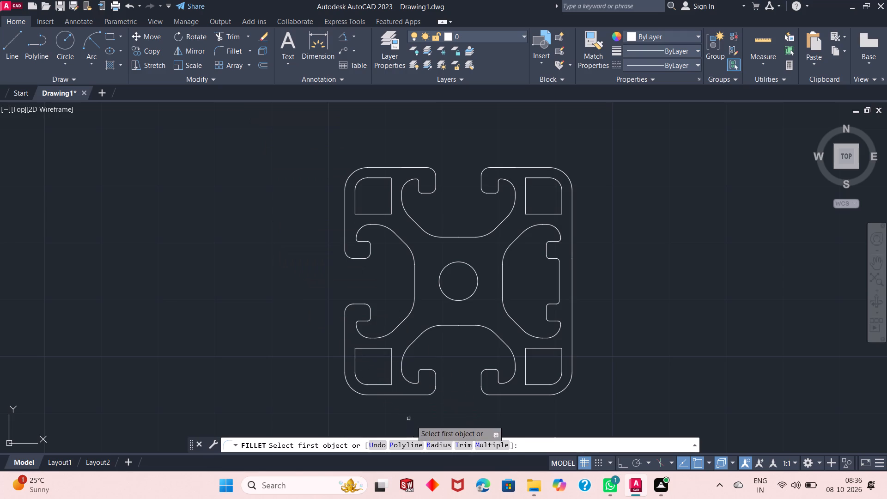
click(441, 441)
text(0.)
key(5)
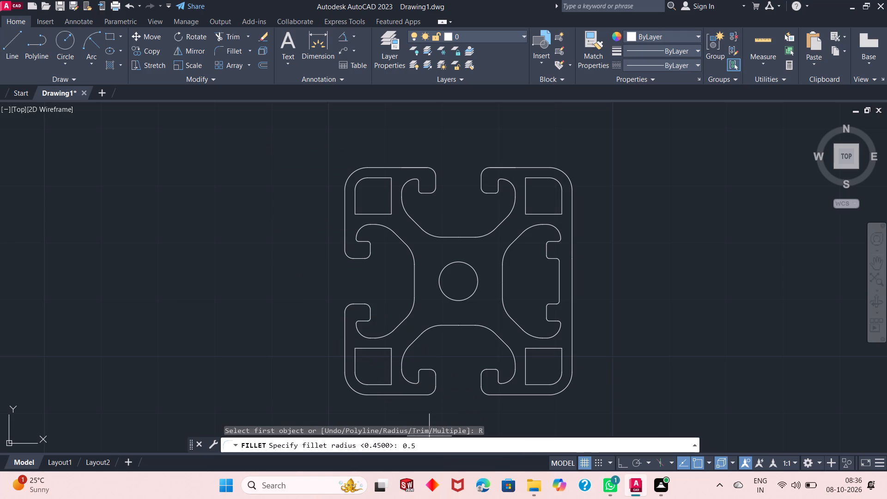
key(Return)
scroll(428, 394, up, 2)
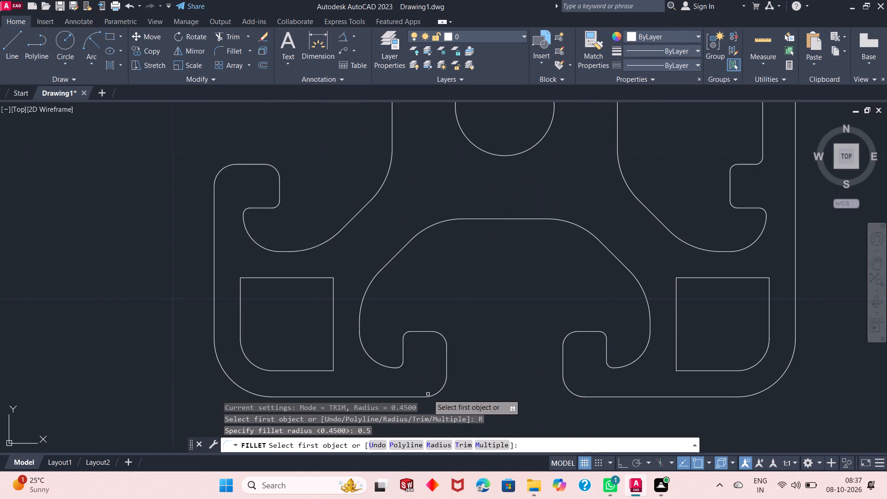
click(309, 278)
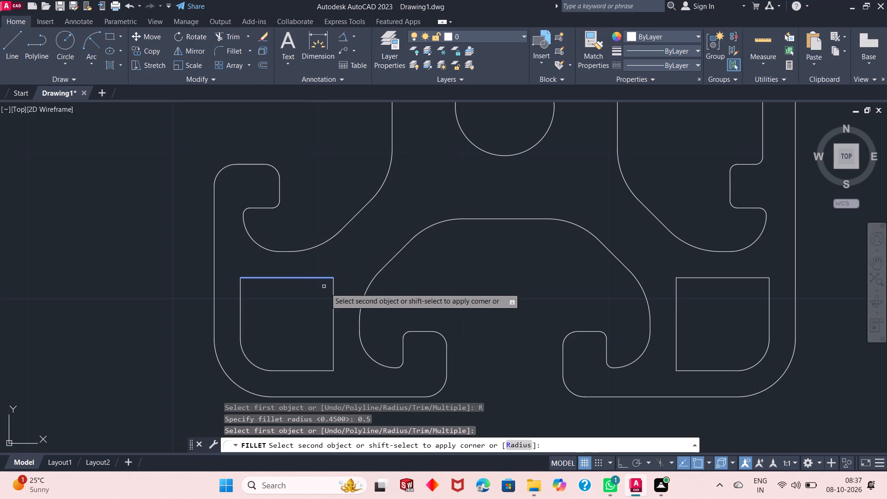
click(333, 293)
right_click(310, 157)
click(331, 164)
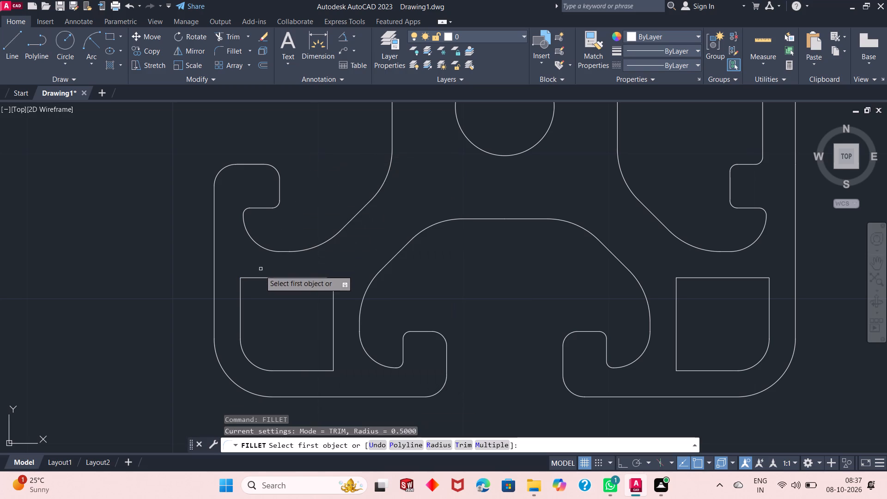
click(259, 279)
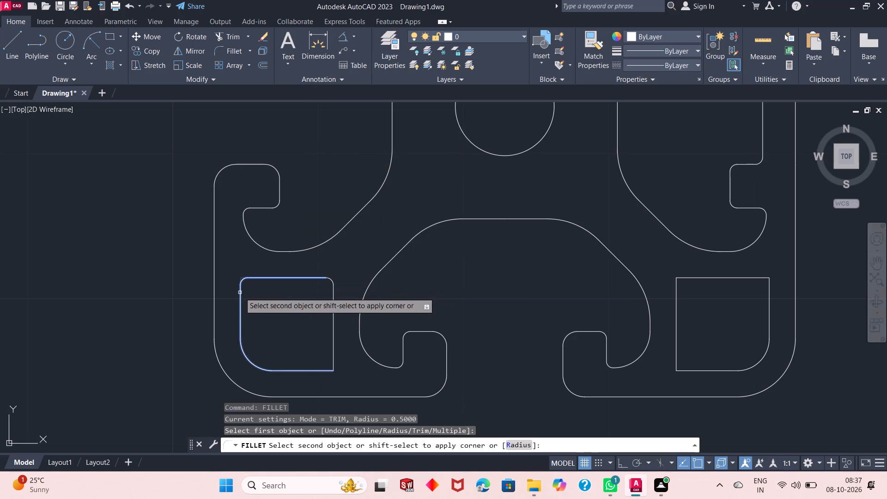
click(240, 292)
right_click(302, 132)
click(314, 138)
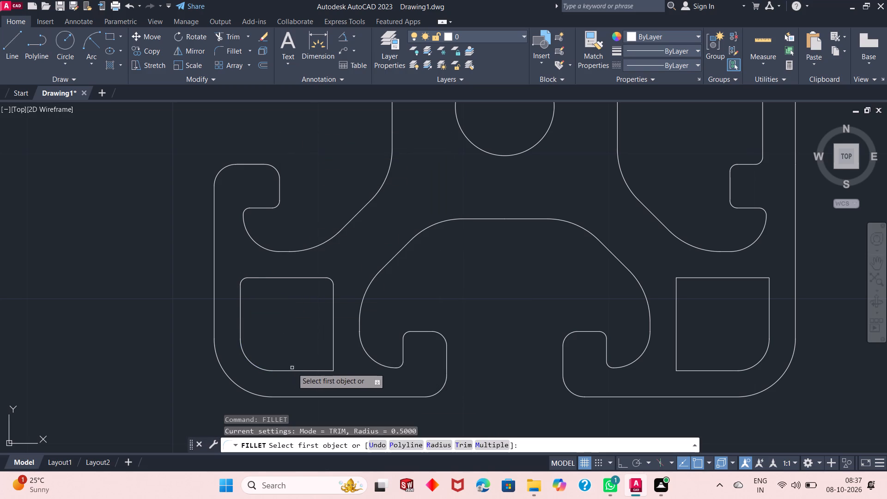
click(320, 370)
click(334, 356)
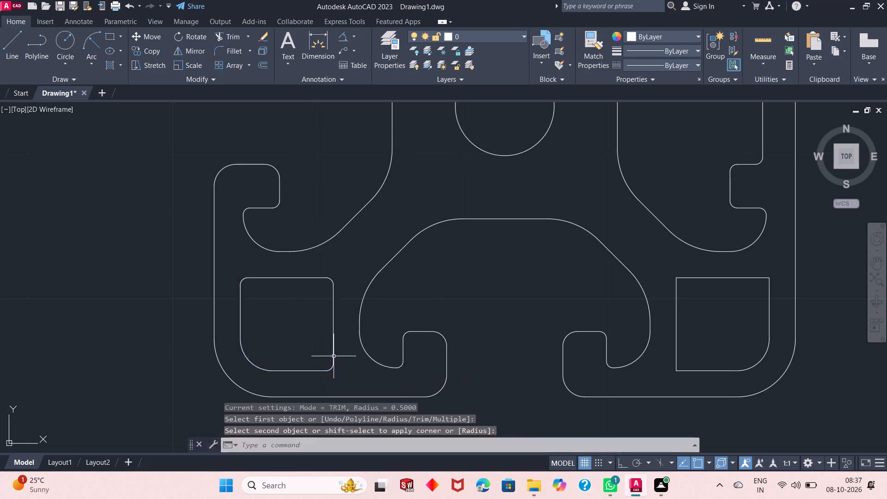
Fillet the three sharp corners of the lower-right corner pocket with the same 0.5 radius.
right_click(474, 175)
click(520, 185)
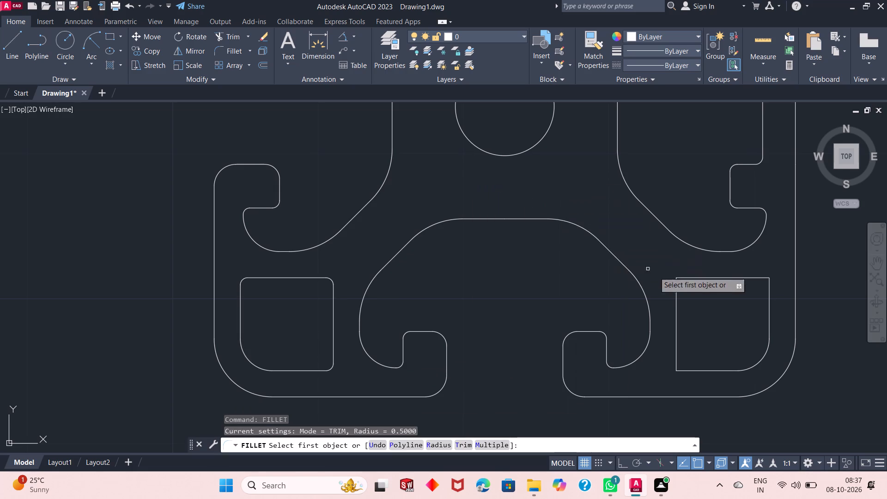
click(688, 279)
click(678, 297)
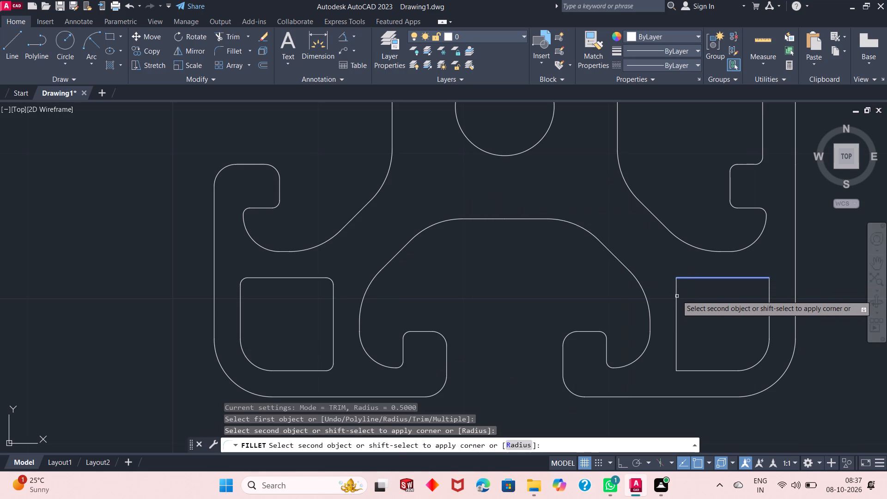
click(674, 288)
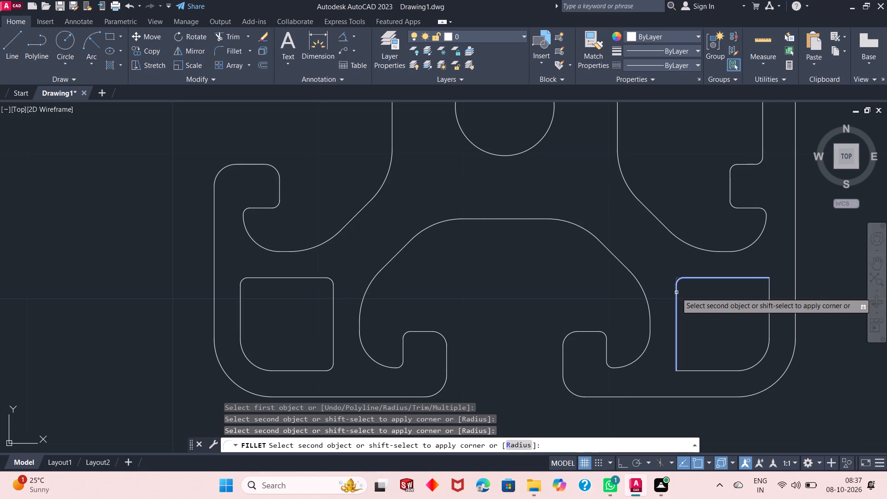
click(676, 293)
right_click(574, 176)
click(592, 183)
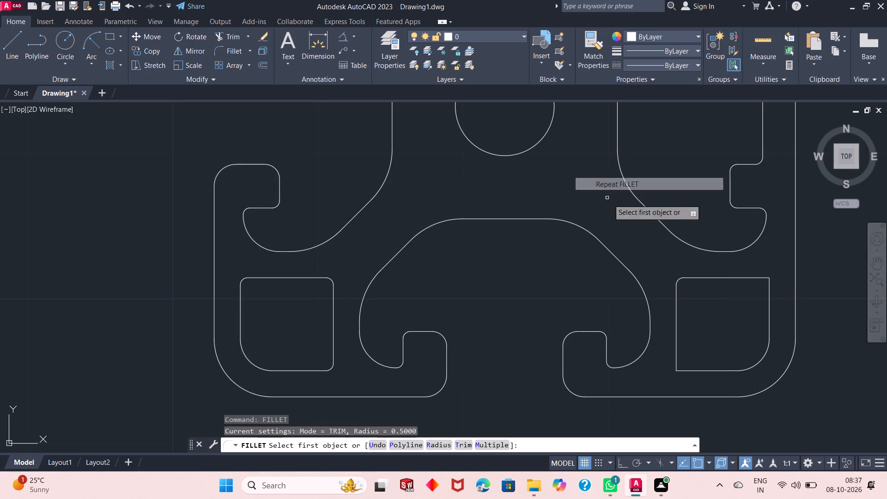
click(692, 368)
click(692, 369)
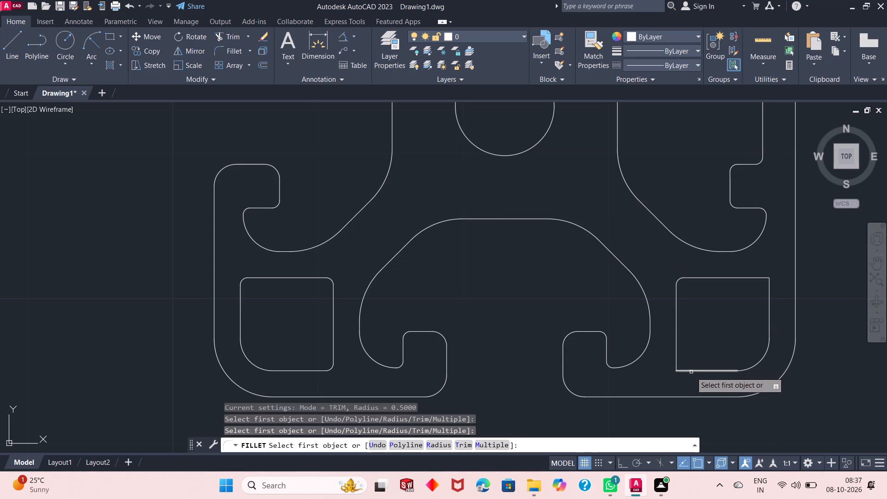
click(680, 370)
click(677, 365)
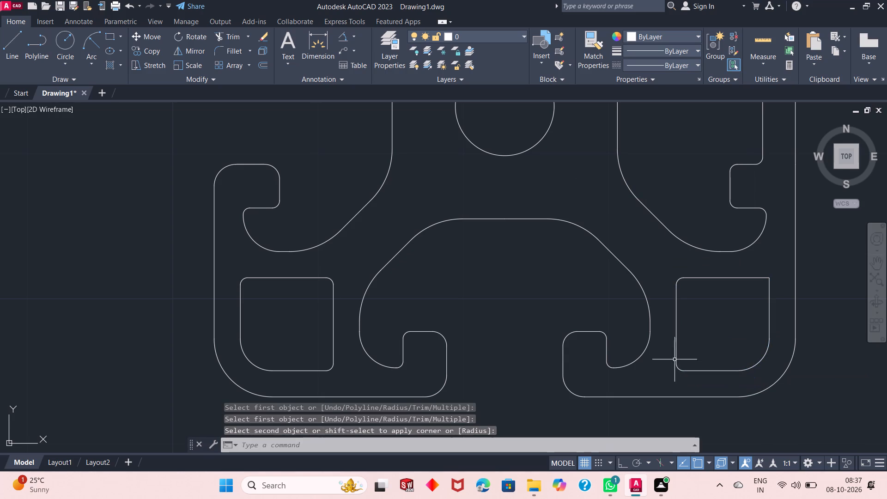
right_click(556, 171)
click(599, 180)
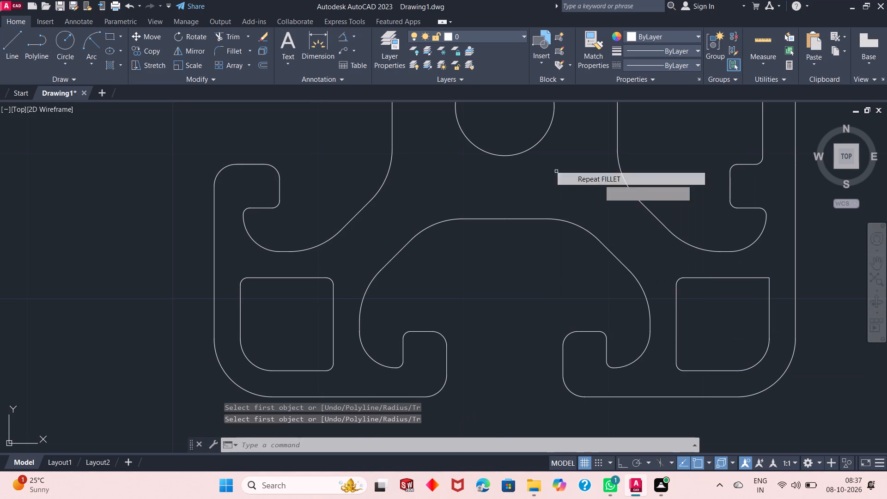
click(762, 277)
click(768, 289)
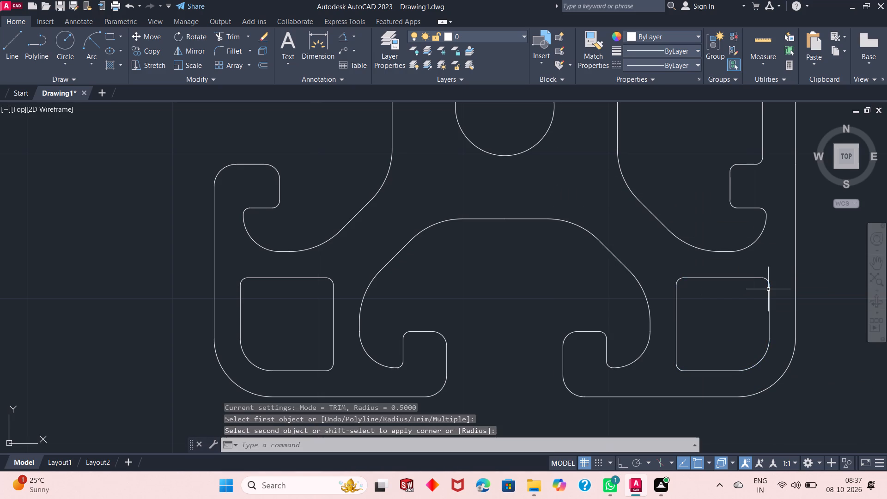
Fillet the three sharp corners of the upper-left corner pocket with the same 0.5 radius.
scroll(561, 294, down, 2)
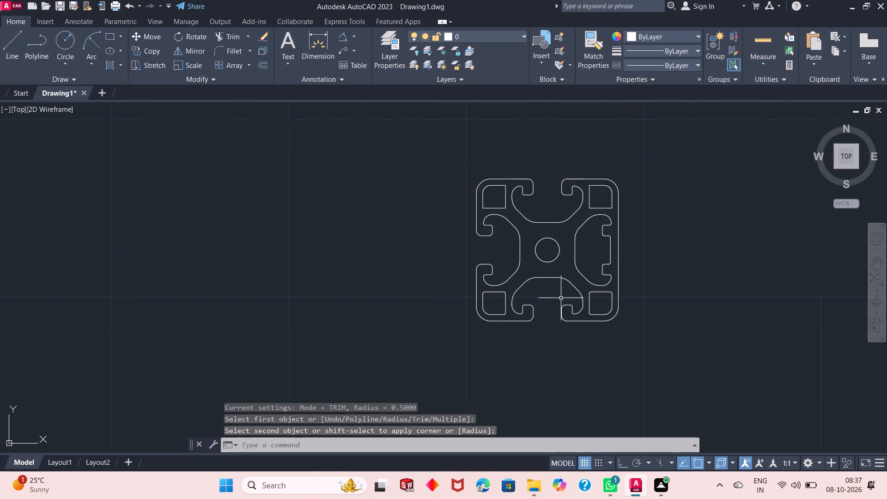
scroll(561, 298, down, 1)
scroll(498, 184, up, 2)
scroll(453, 174, up, 2)
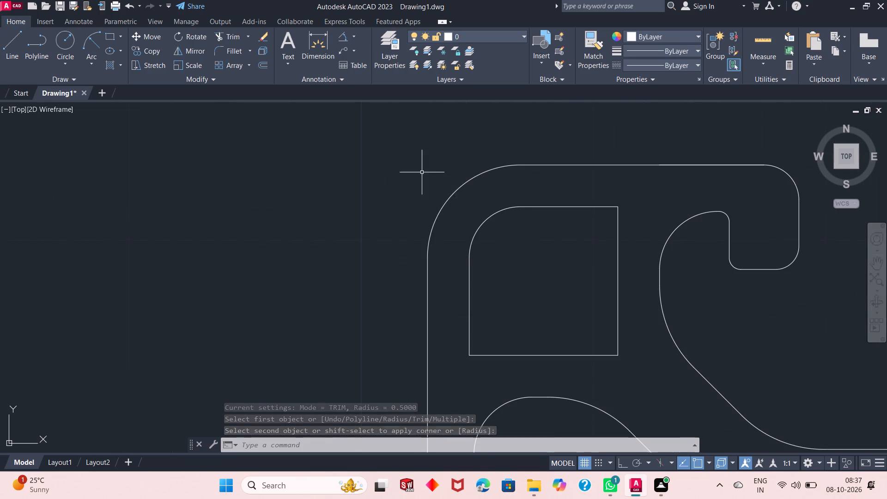
right_click(383, 161)
click(410, 166)
click(499, 355)
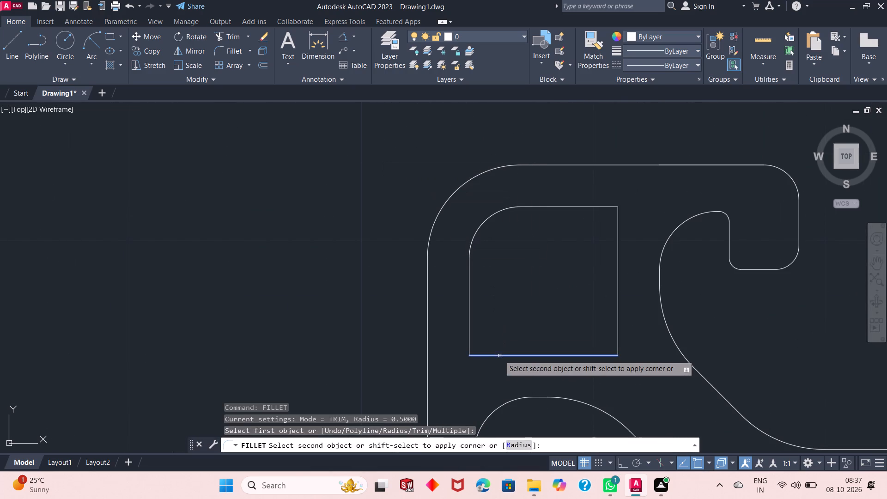
click(470, 348)
right_click(434, 154)
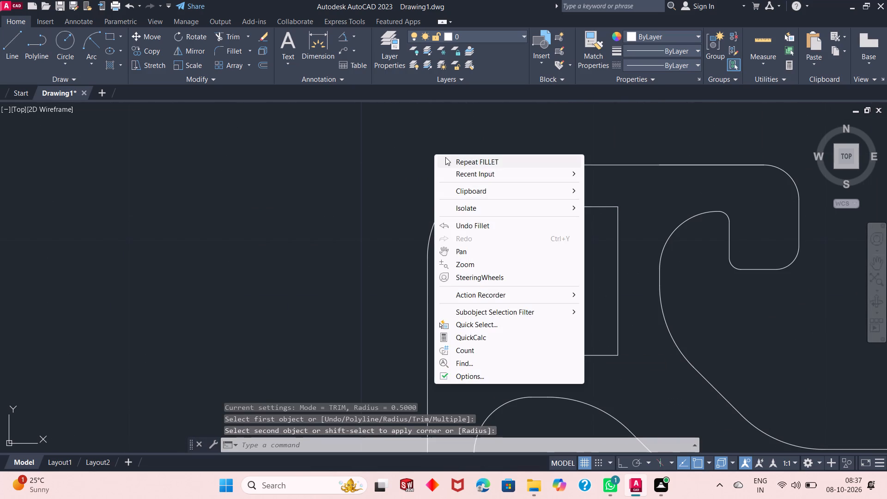
click(445, 157)
click(602, 207)
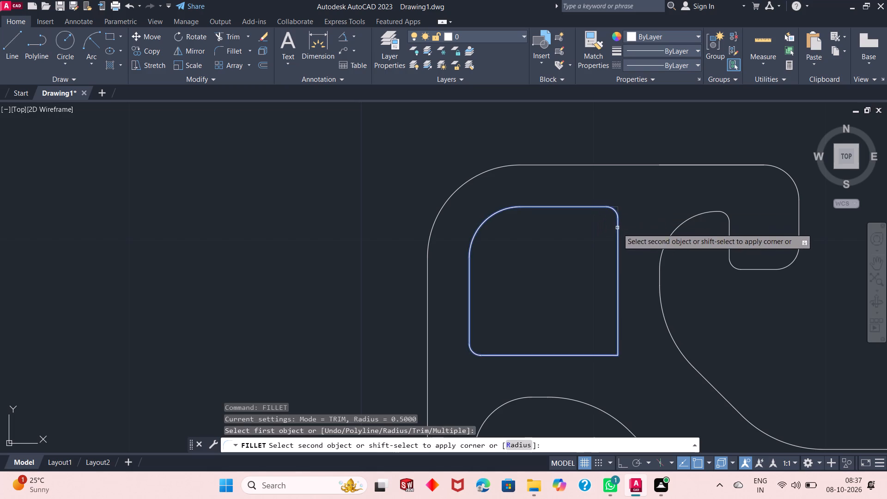
click(618, 228)
right_click(420, 137)
click(447, 144)
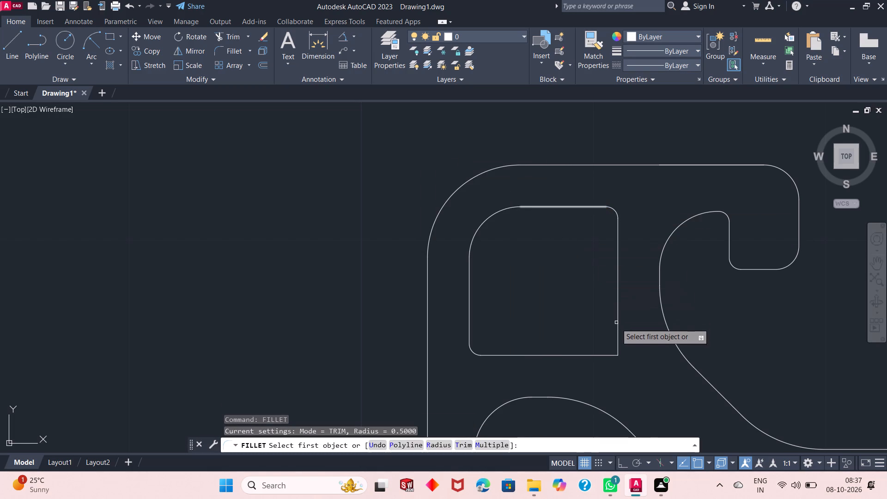
click(618, 336)
click(607, 354)
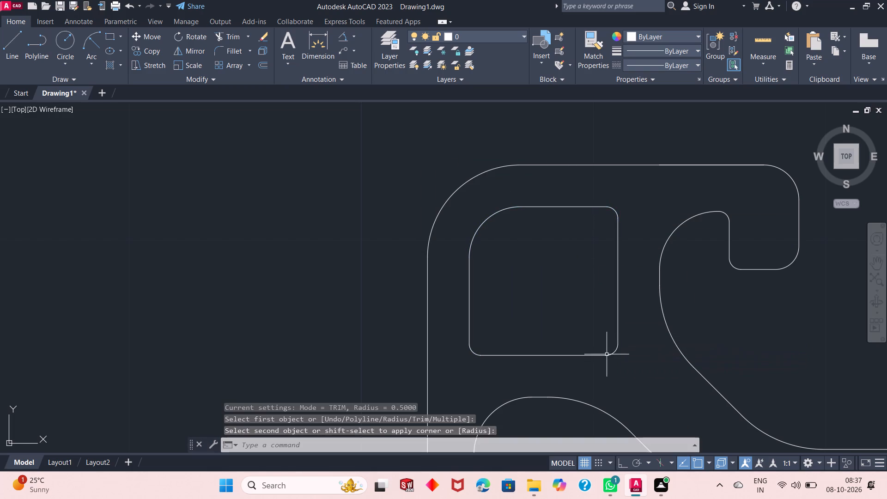
Fillet the three sharp corners of the upper-right corner pocket with the same 0.5 radius.
scroll(435, 305, up, 1)
scroll(427, 299, down, 5)
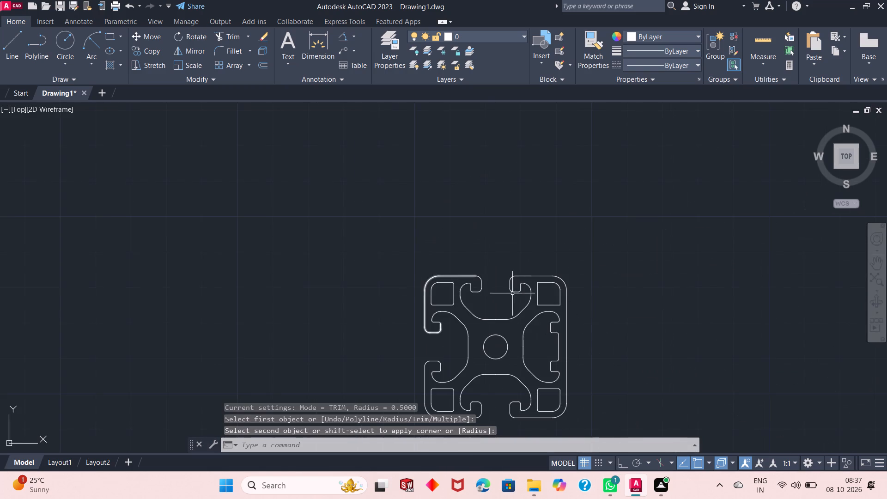
scroll(532, 306, up, 3)
right_click(413, 120)
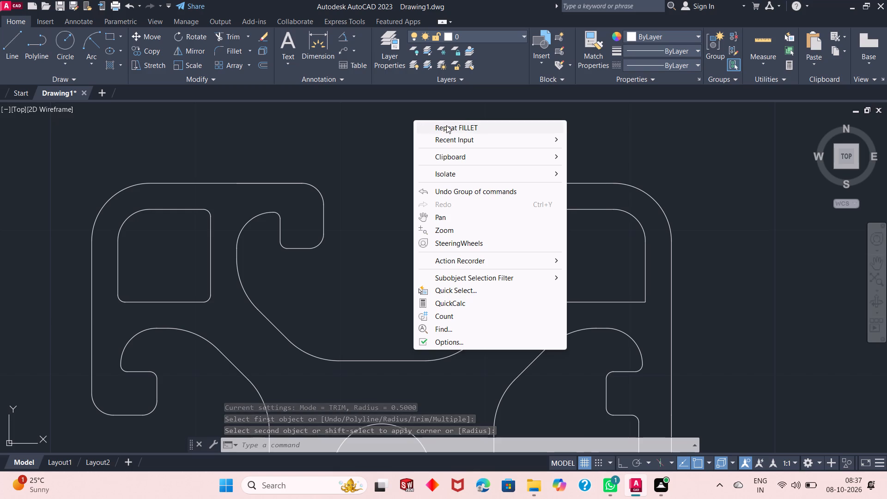
click(446, 125)
click(554, 272)
click(552, 283)
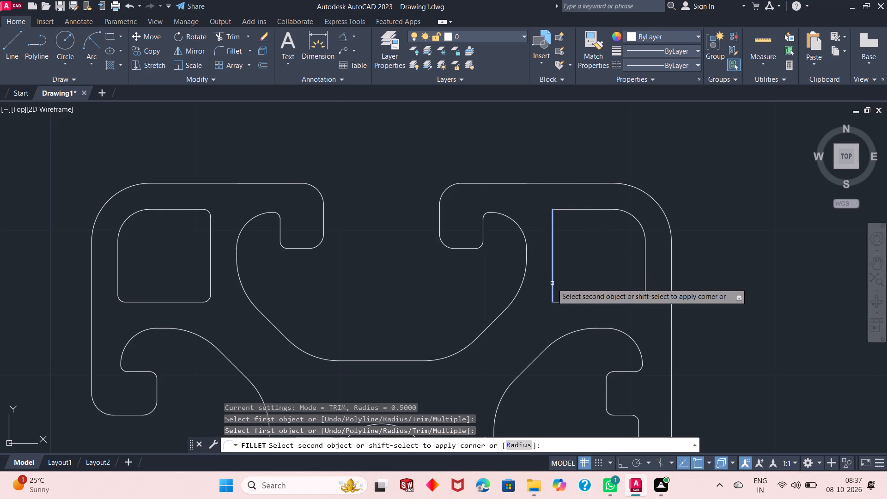
click(561, 304)
right_click(442, 118)
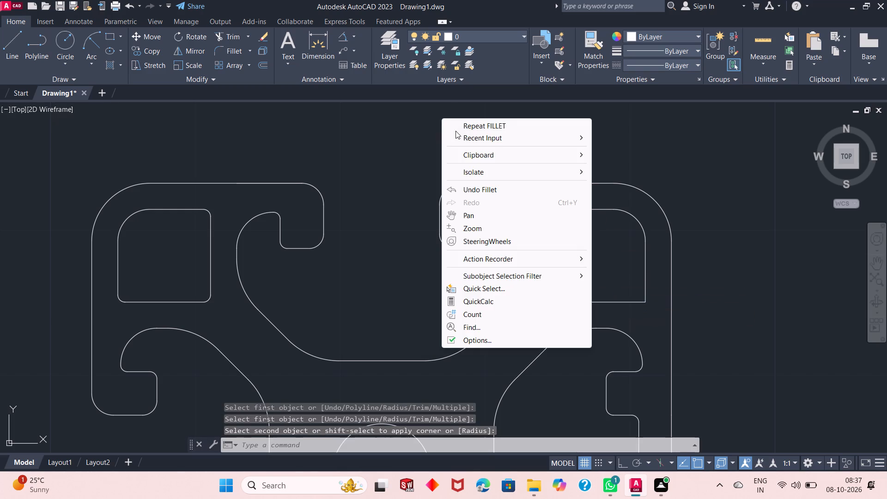
click(460, 127)
click(554, 210)
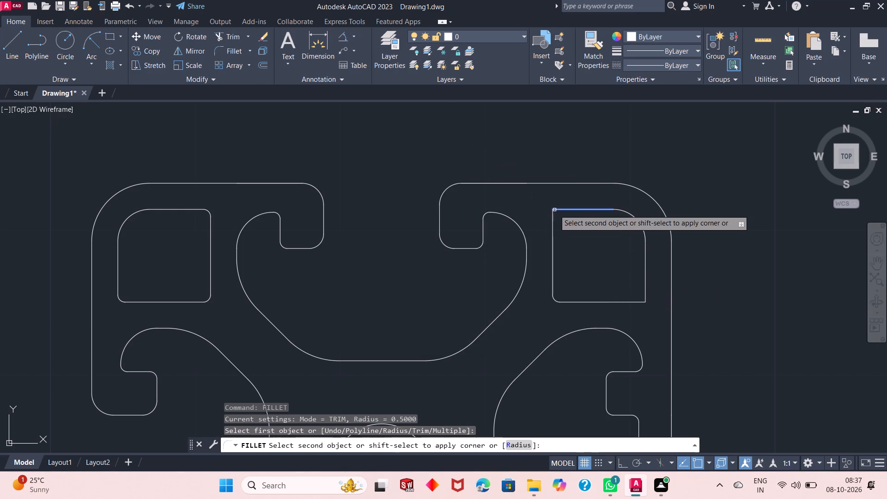
click(551, 217)
click(552, 219)
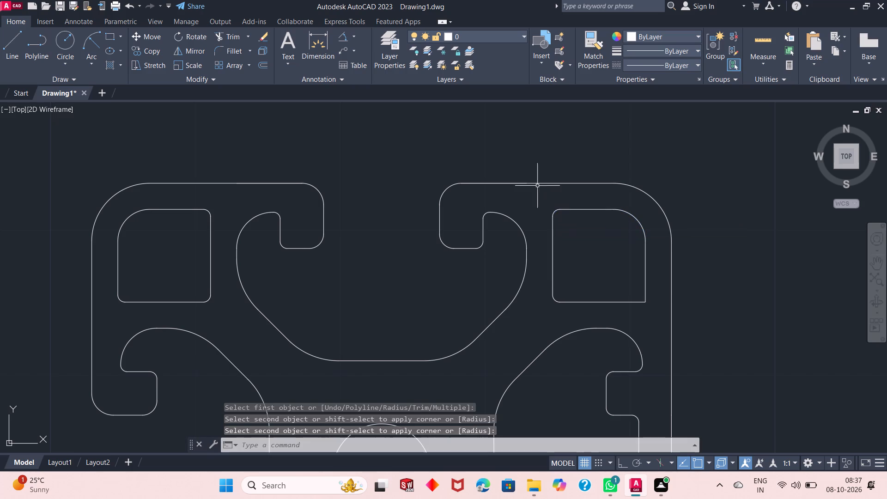
right_click(462, 126)
click(475, 131)
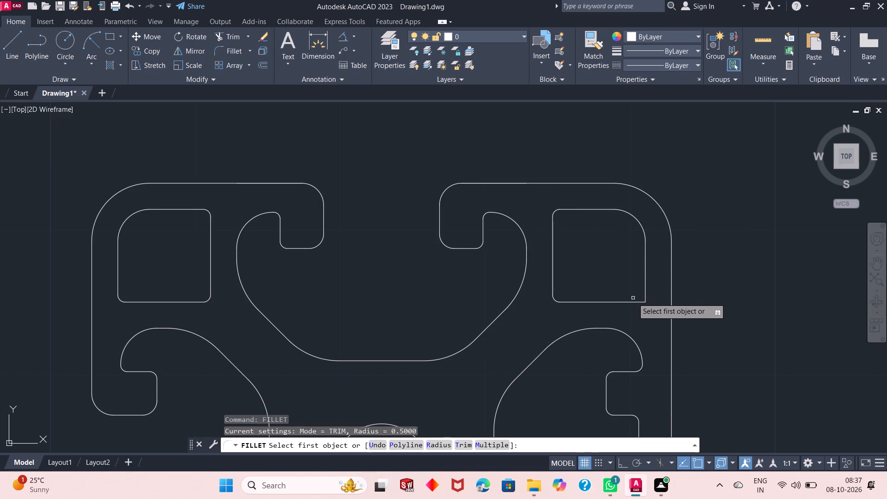
click(634, 300)
click(644, 292)
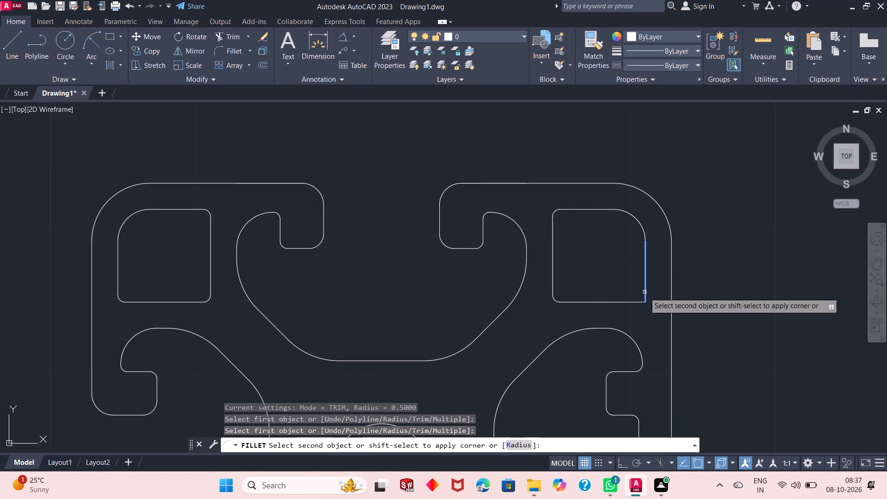
click(635, 302)
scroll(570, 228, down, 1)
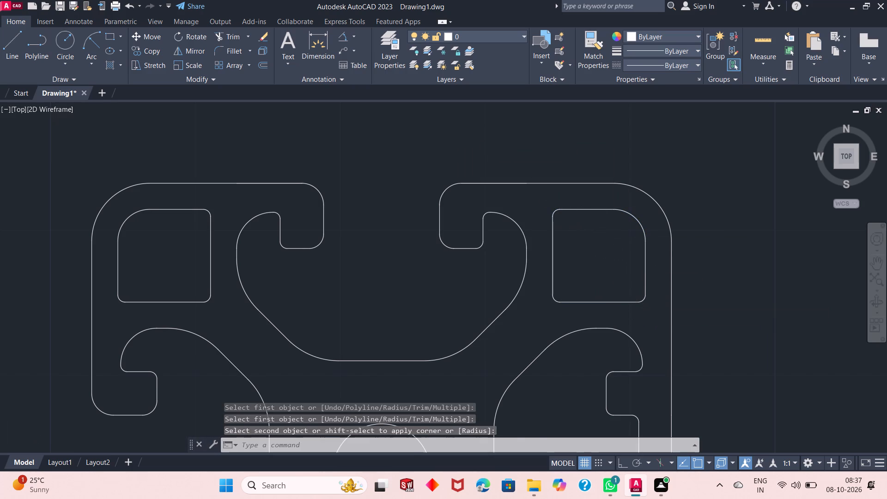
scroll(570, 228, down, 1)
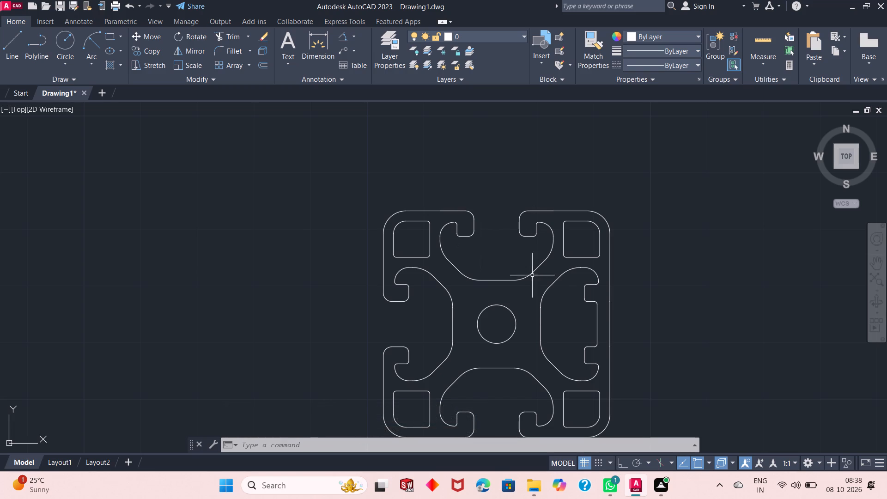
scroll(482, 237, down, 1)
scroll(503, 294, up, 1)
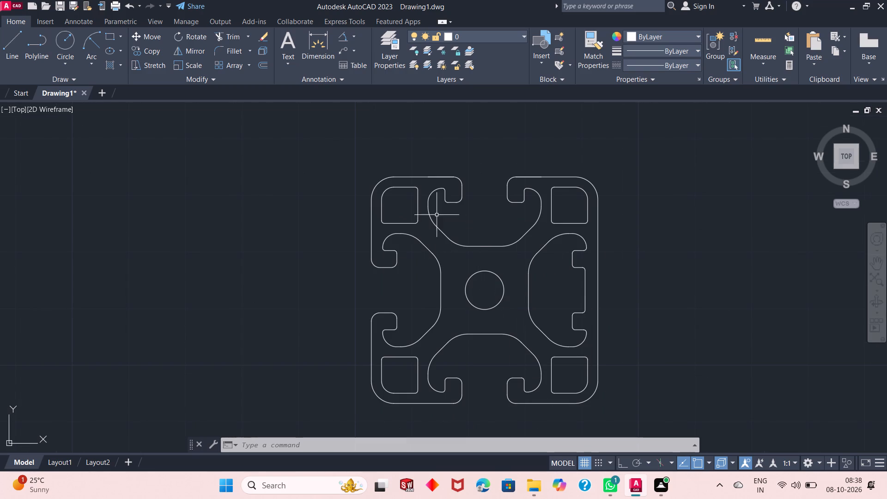
Make Layer1 the current layer for drawing the centre lines.
click(491, 41)
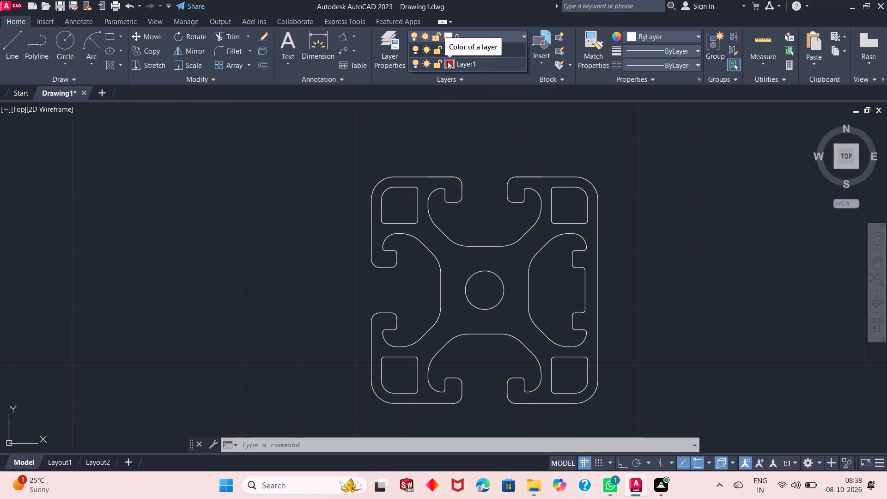
click(447, 61)
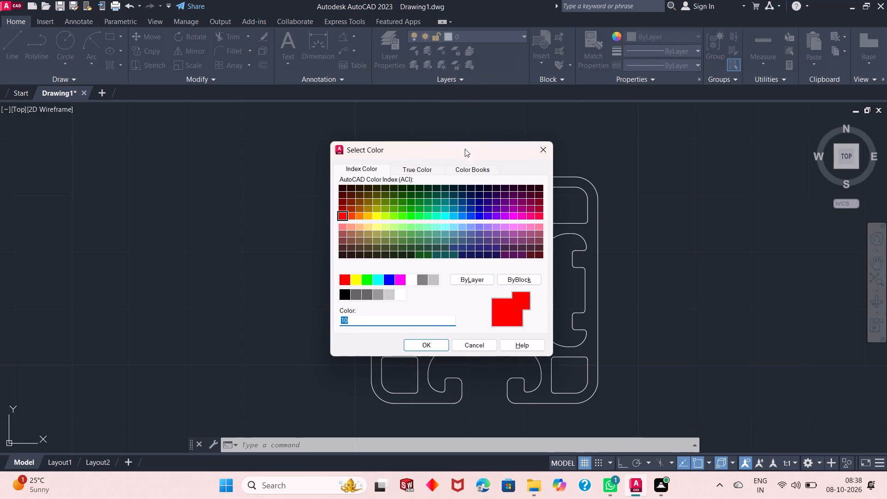
click(542, 153)
click(490, 37)
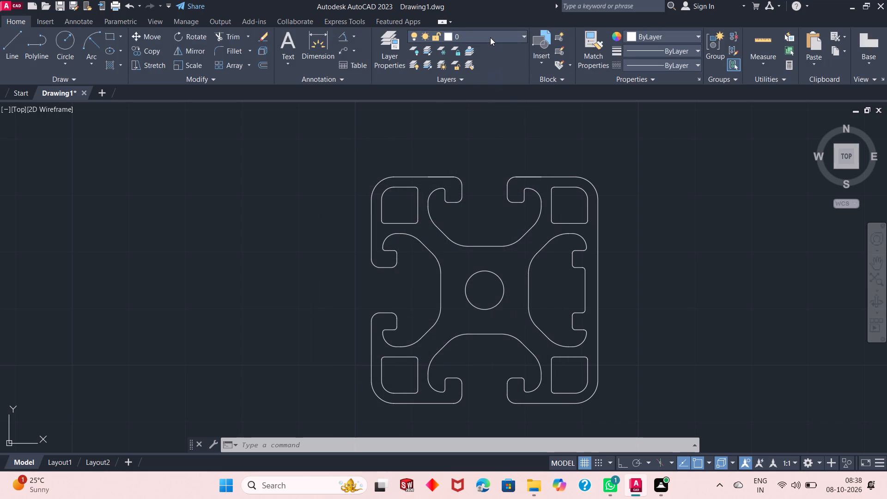
click(481, 65)
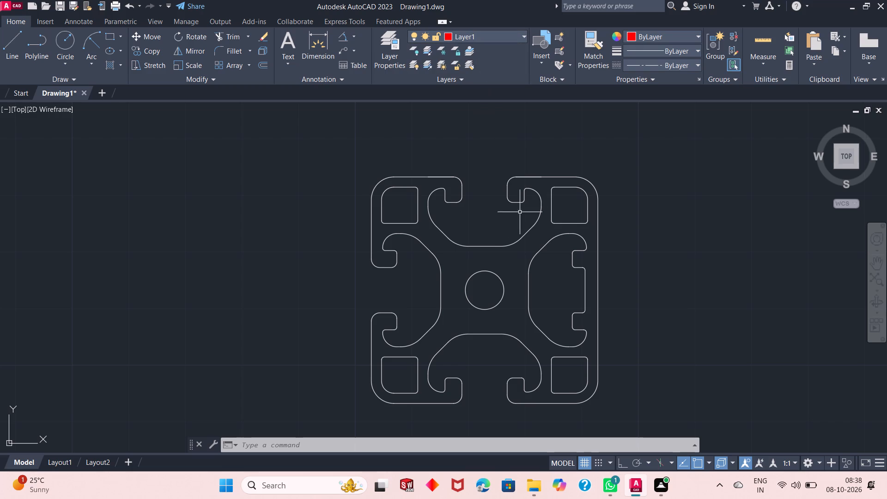
Draw a horizontal centre line about 49 units long, aligned with the central circle's centre and extending past both sides of the profile.
click(6, 40)
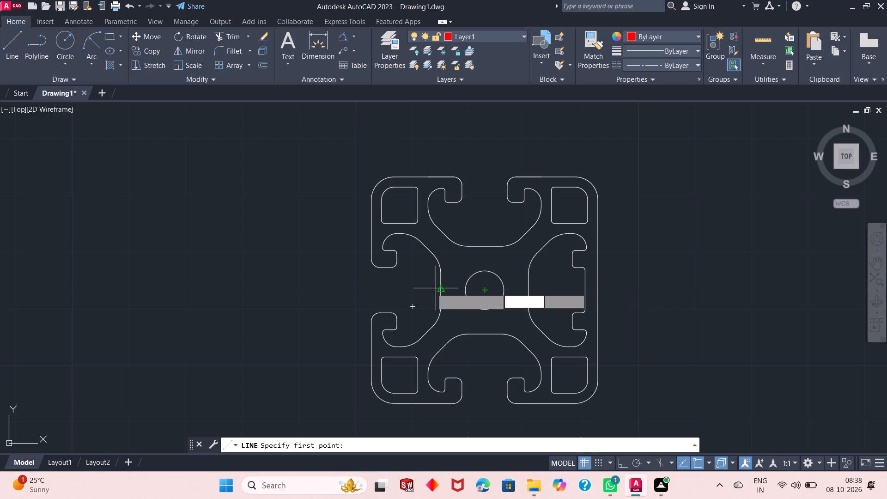
click(344, 288)
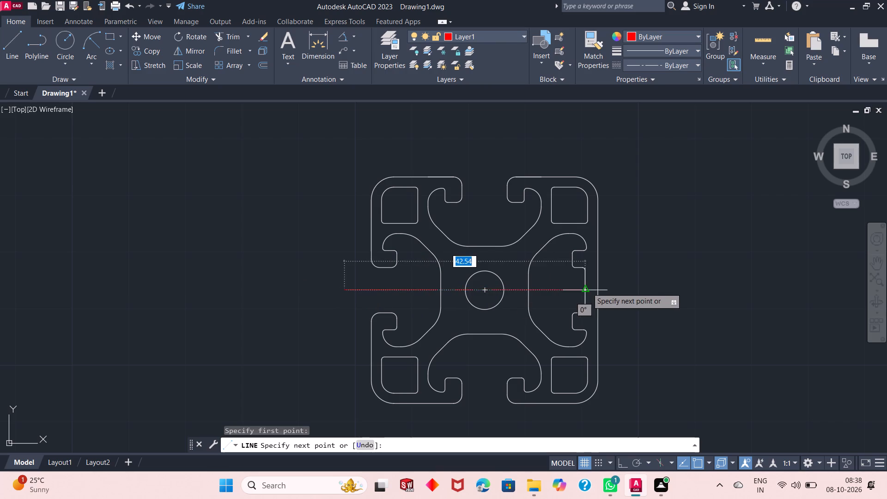
key(F8)
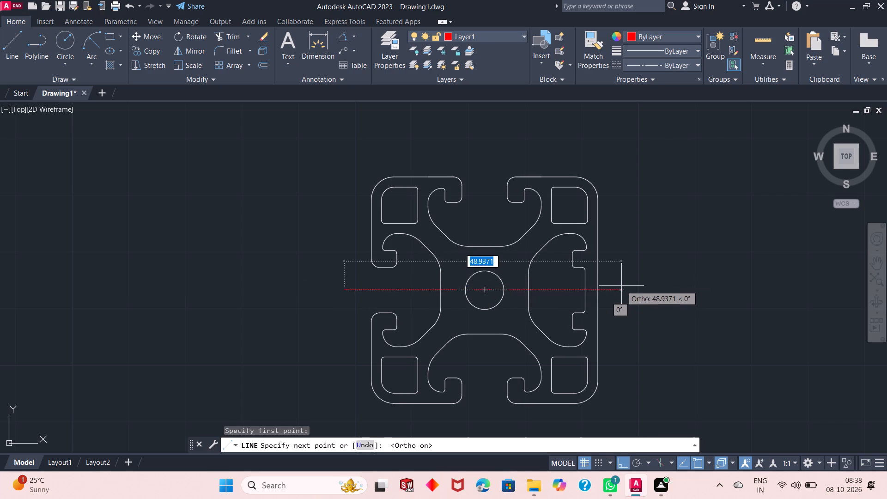
click(621, 286)
right_click(636, 254)
click(642, 256)
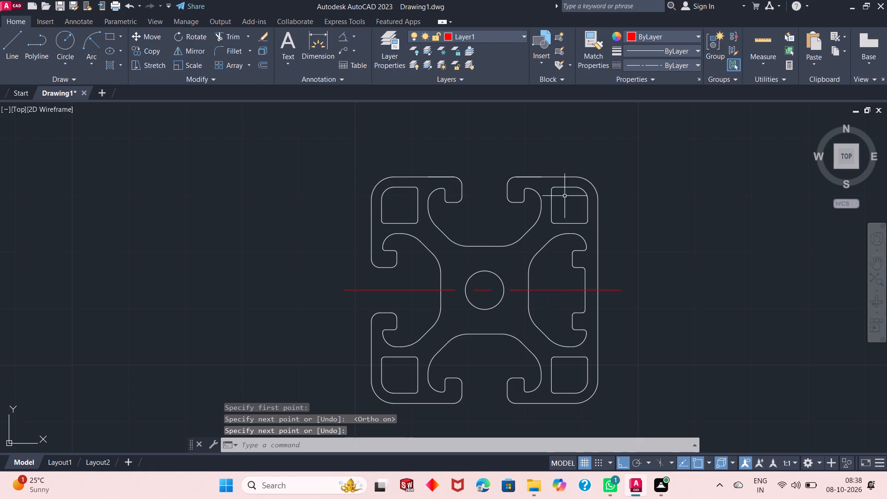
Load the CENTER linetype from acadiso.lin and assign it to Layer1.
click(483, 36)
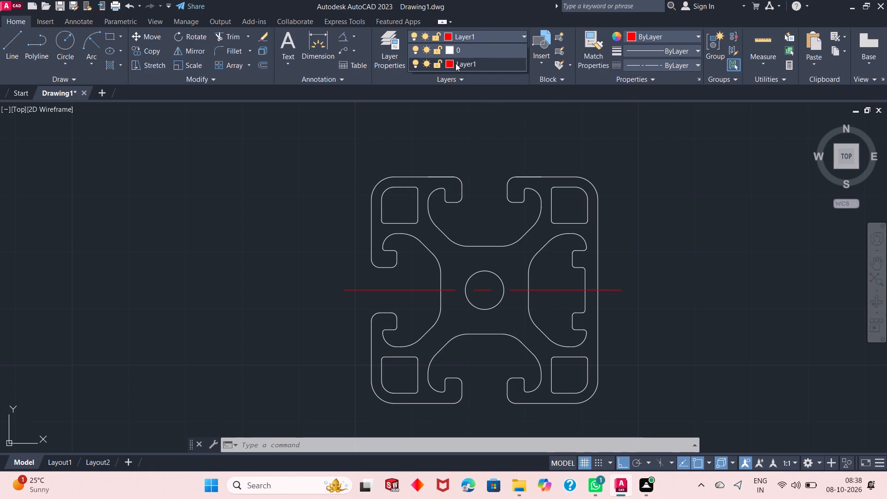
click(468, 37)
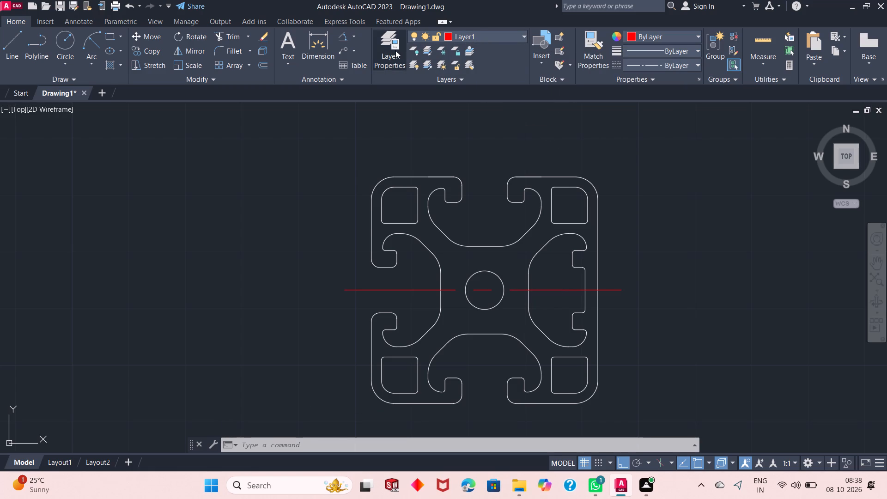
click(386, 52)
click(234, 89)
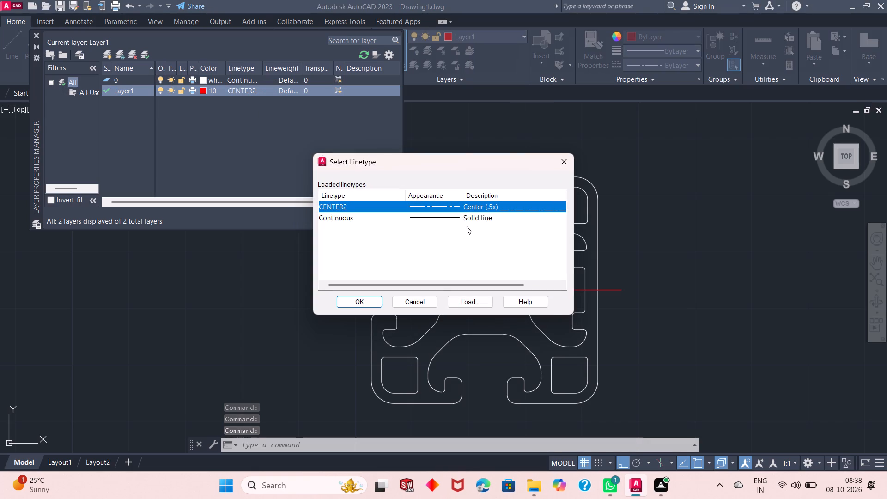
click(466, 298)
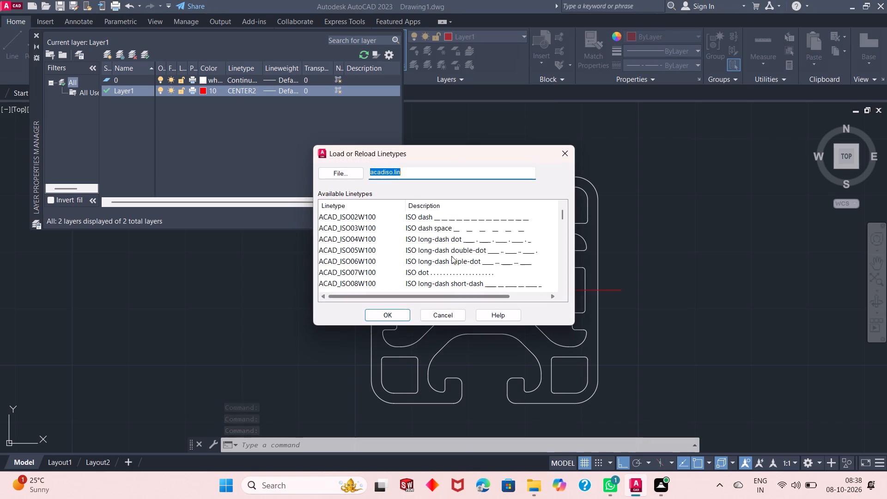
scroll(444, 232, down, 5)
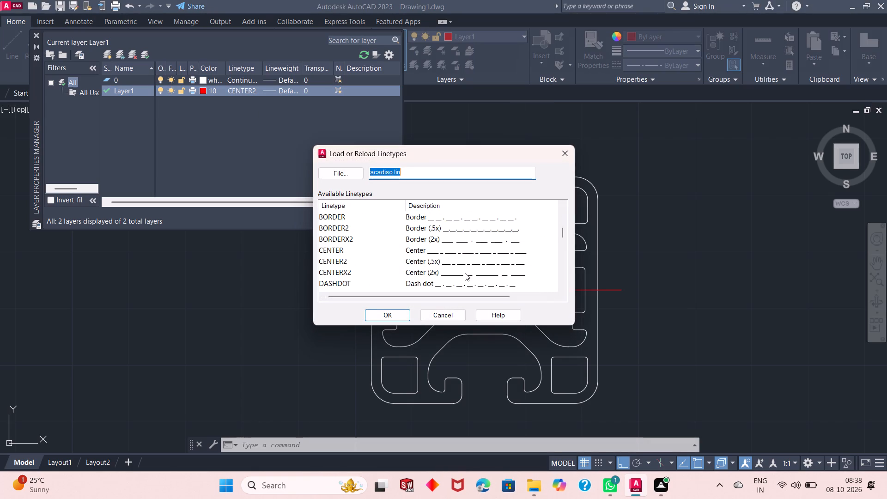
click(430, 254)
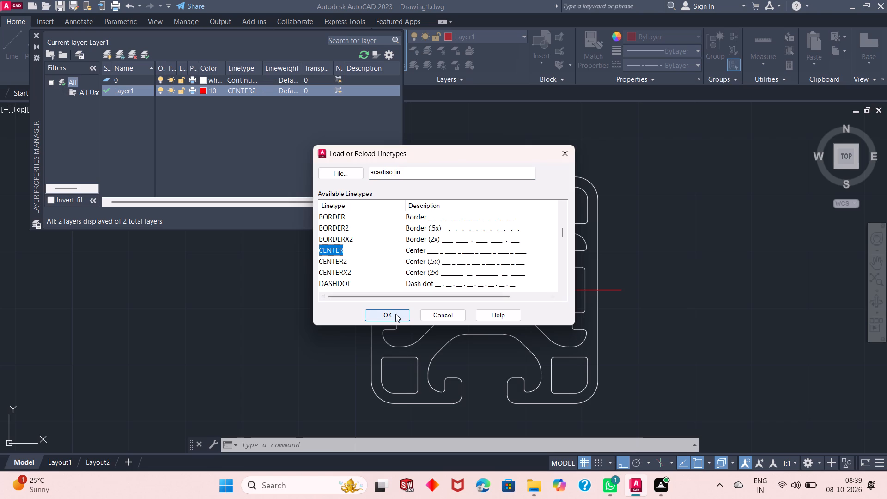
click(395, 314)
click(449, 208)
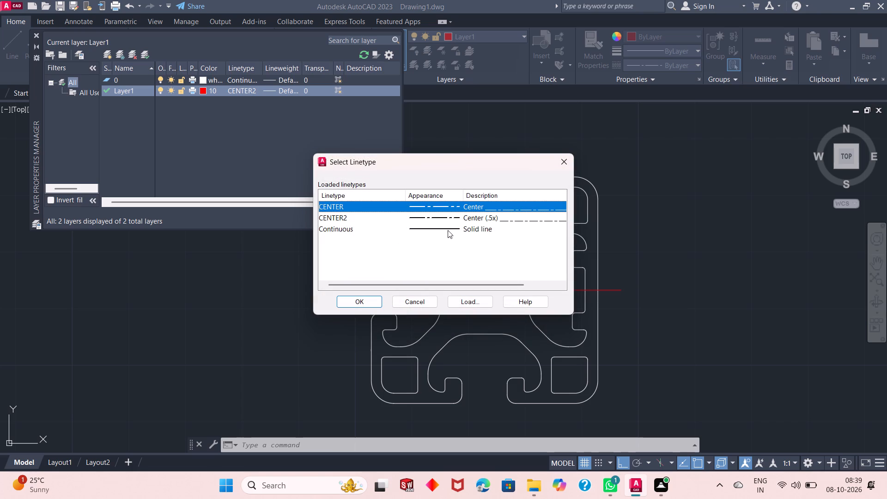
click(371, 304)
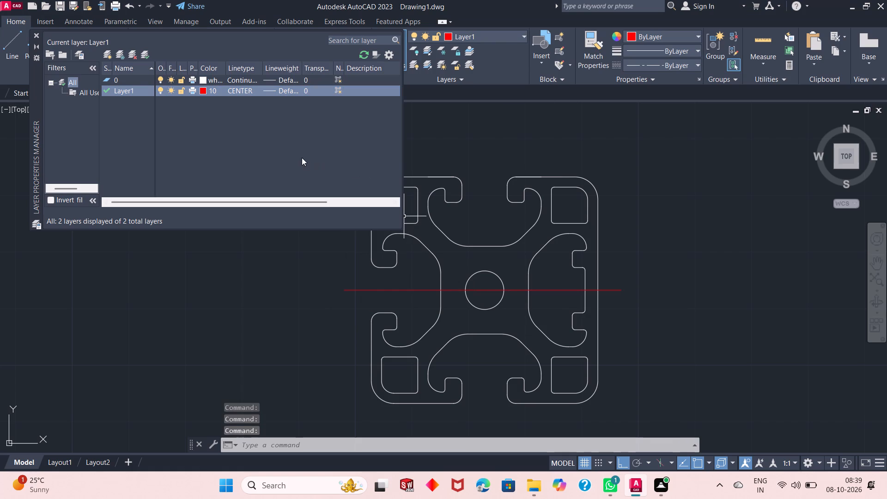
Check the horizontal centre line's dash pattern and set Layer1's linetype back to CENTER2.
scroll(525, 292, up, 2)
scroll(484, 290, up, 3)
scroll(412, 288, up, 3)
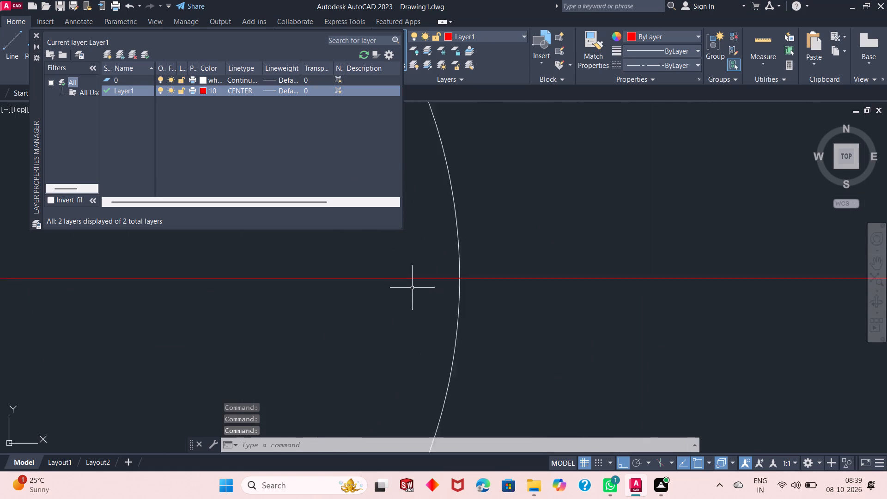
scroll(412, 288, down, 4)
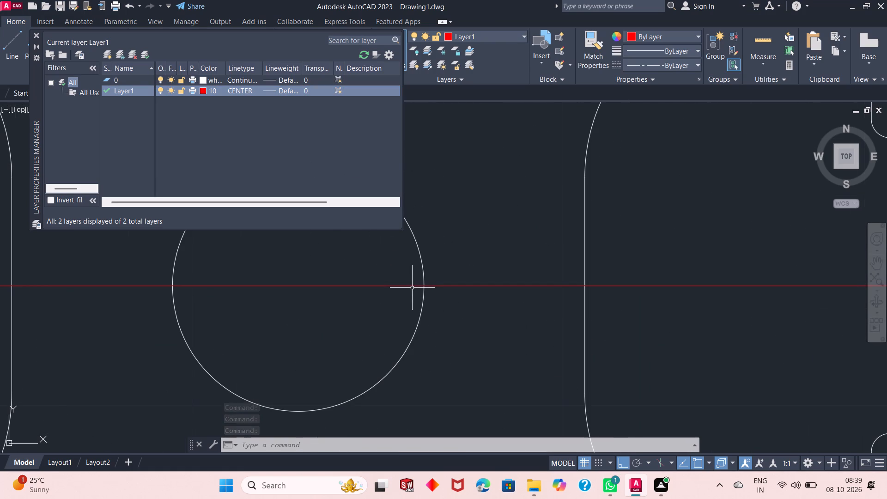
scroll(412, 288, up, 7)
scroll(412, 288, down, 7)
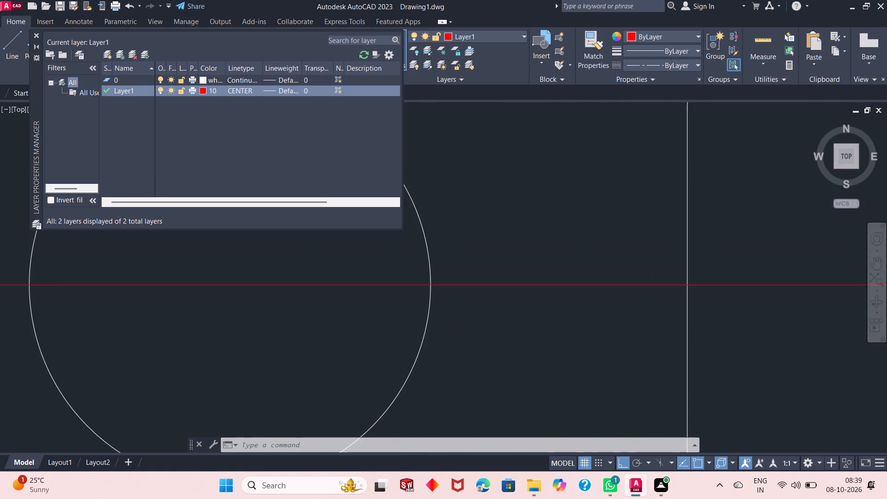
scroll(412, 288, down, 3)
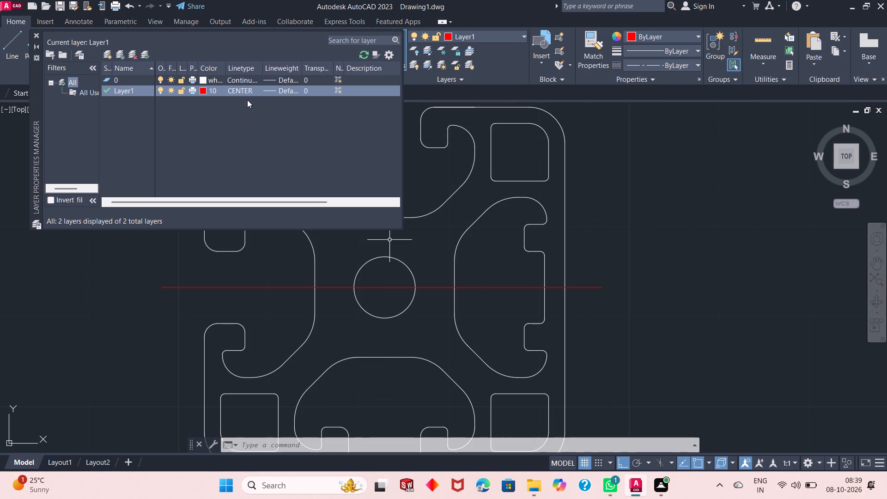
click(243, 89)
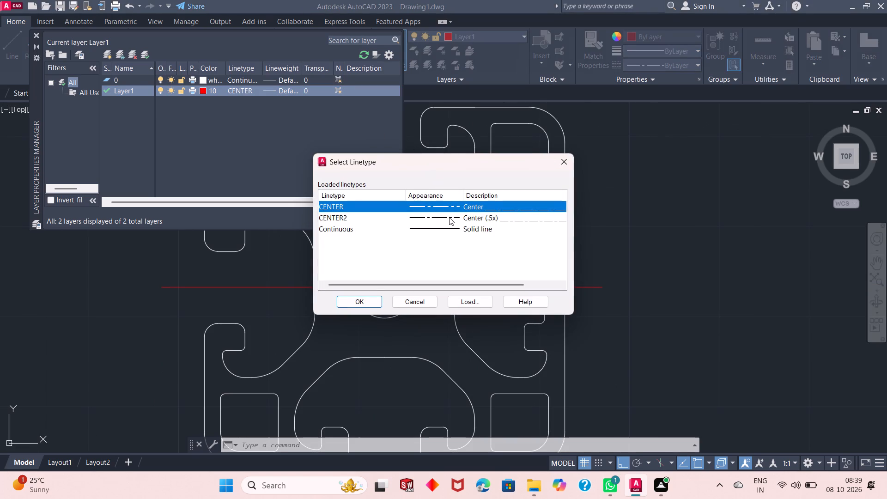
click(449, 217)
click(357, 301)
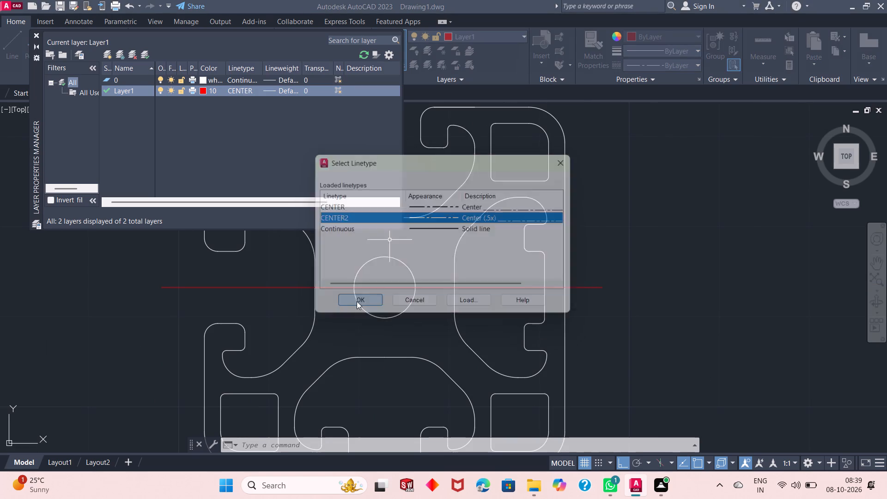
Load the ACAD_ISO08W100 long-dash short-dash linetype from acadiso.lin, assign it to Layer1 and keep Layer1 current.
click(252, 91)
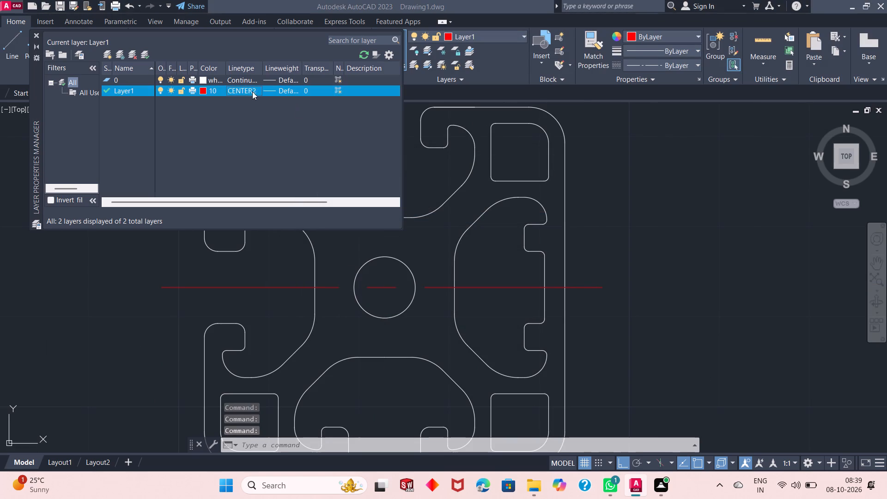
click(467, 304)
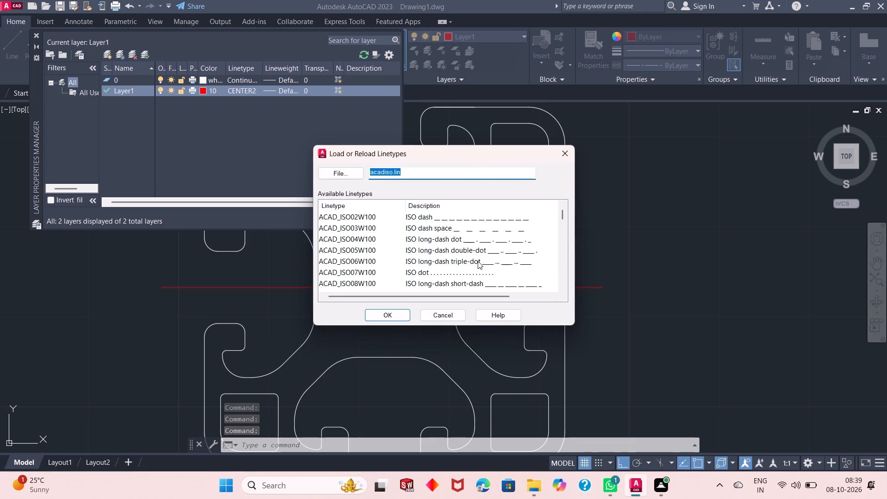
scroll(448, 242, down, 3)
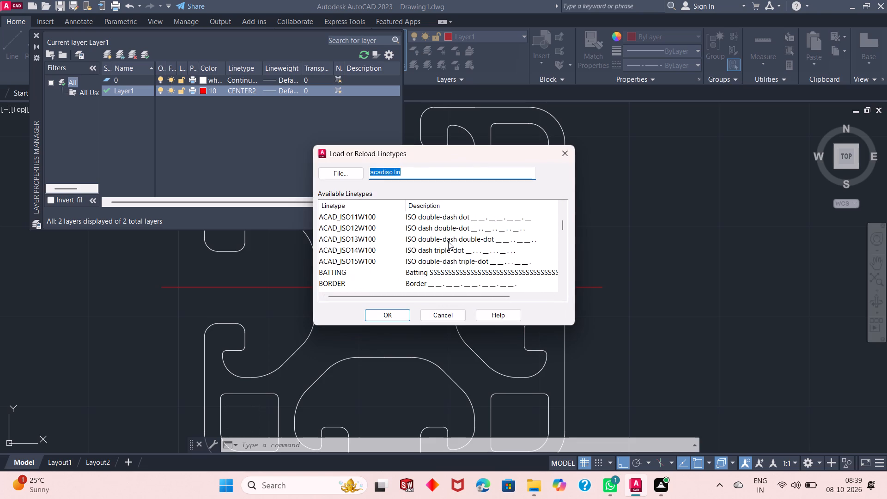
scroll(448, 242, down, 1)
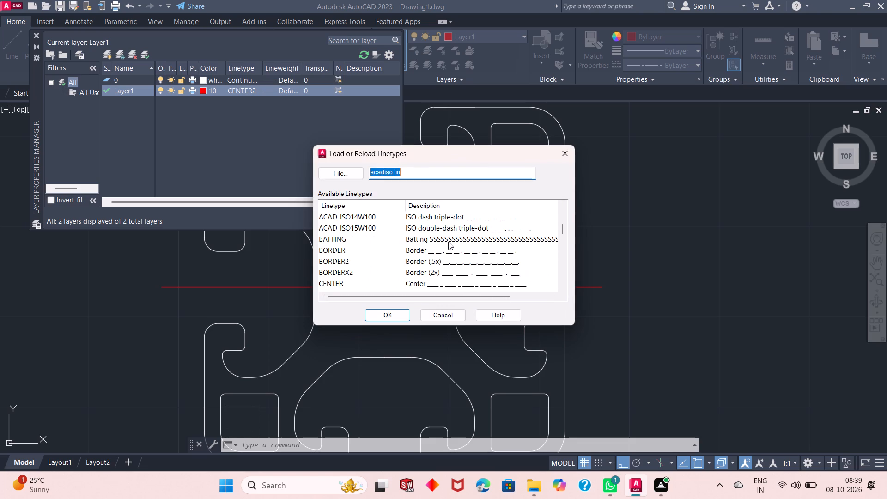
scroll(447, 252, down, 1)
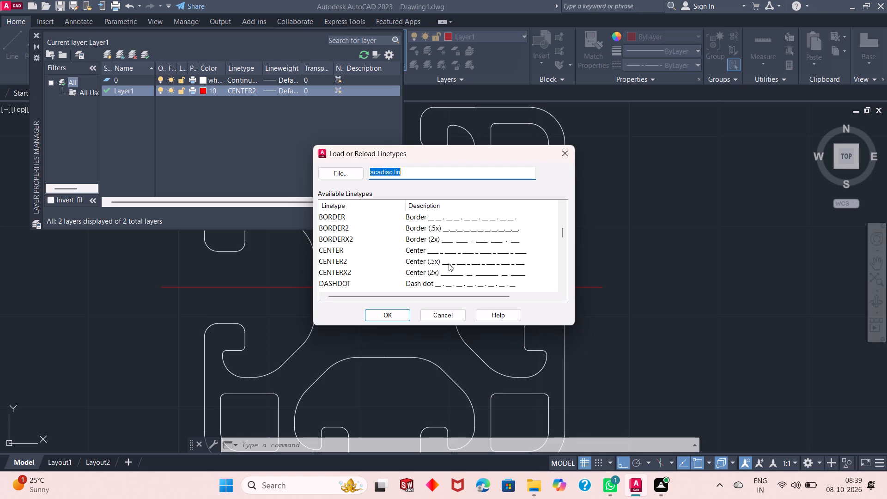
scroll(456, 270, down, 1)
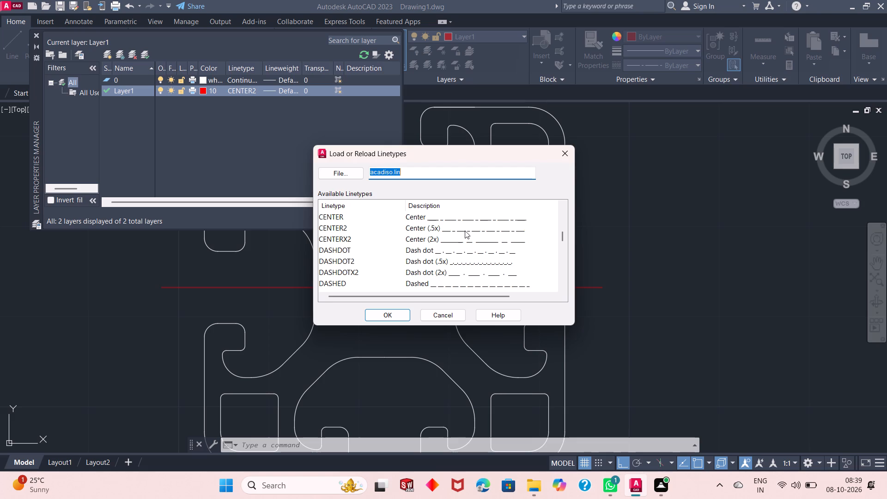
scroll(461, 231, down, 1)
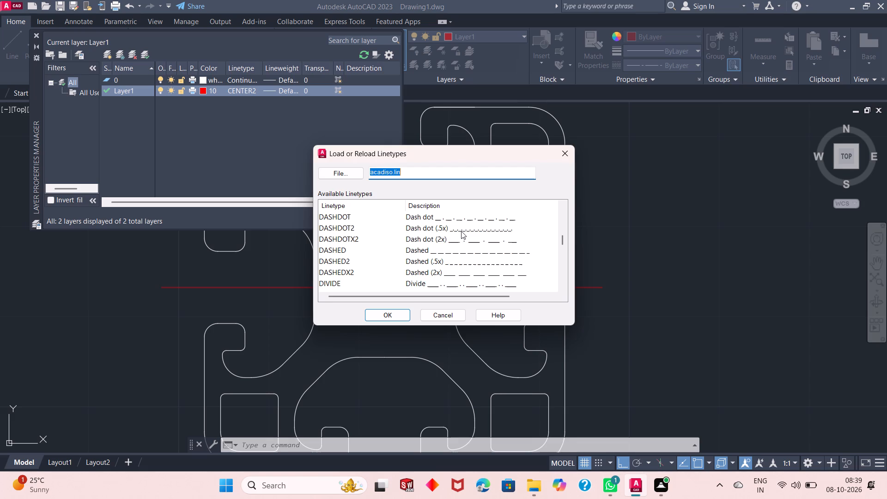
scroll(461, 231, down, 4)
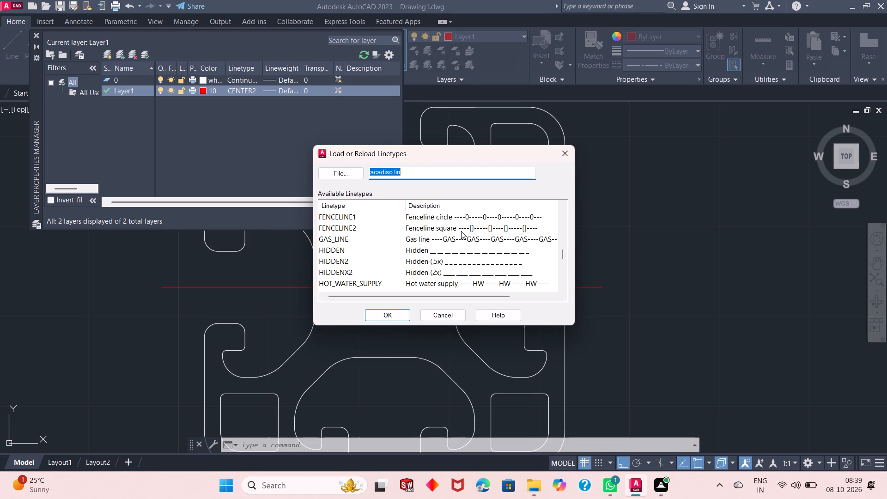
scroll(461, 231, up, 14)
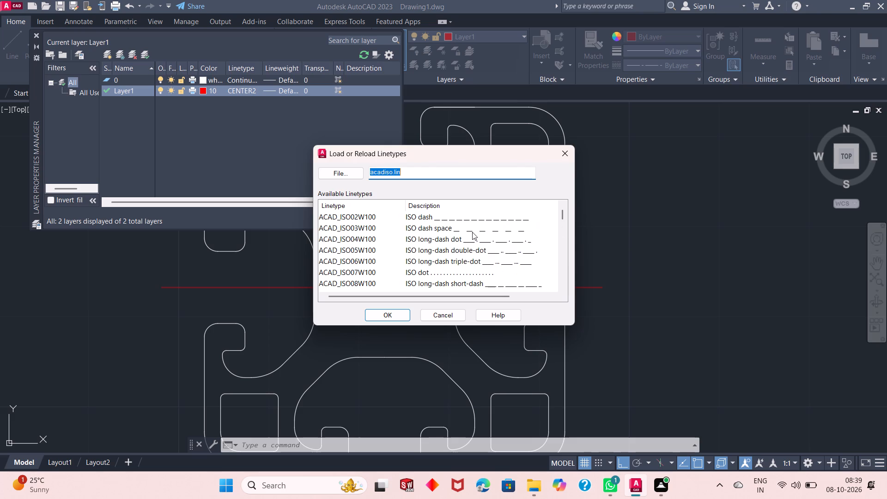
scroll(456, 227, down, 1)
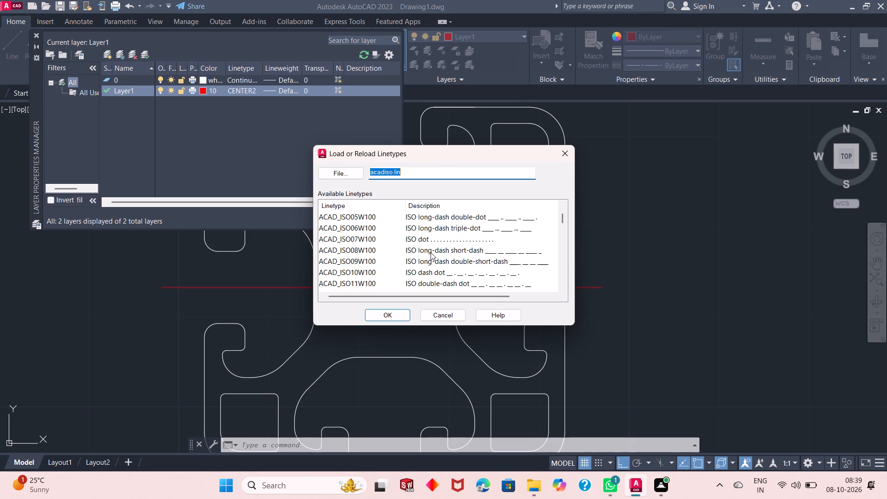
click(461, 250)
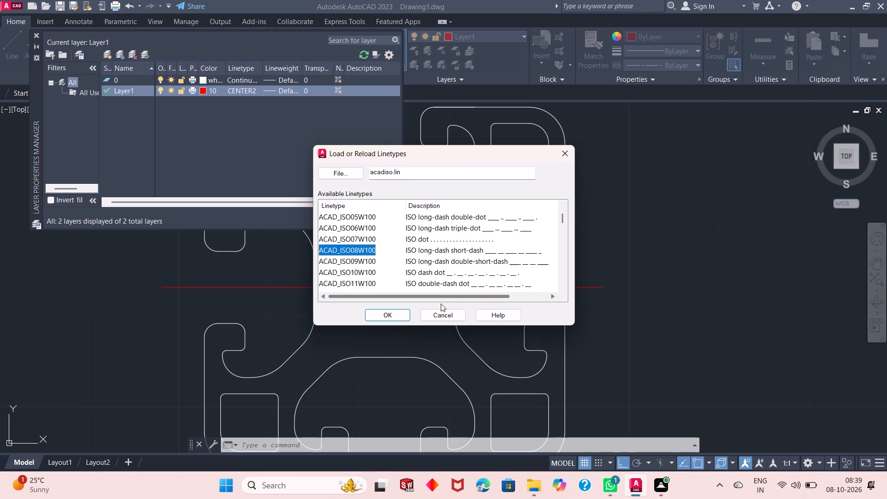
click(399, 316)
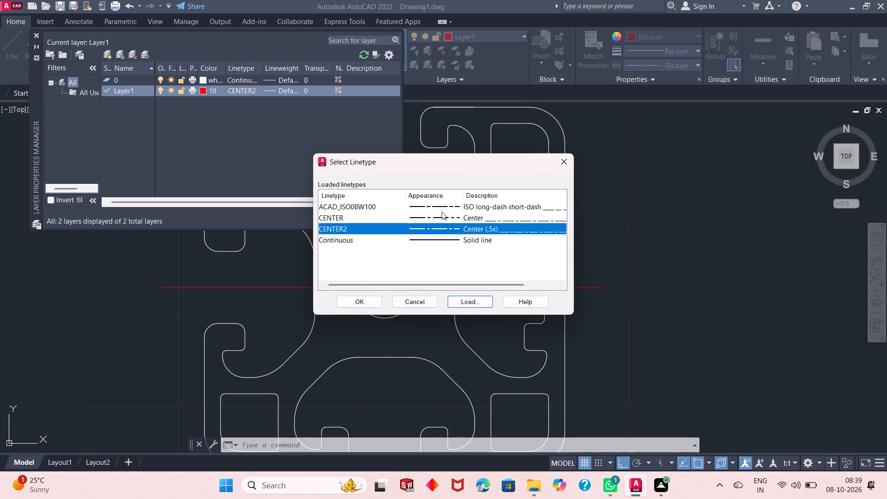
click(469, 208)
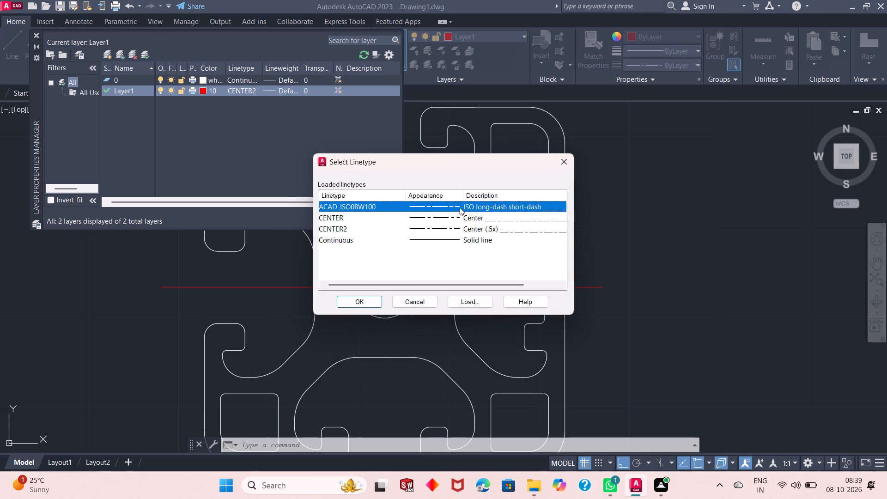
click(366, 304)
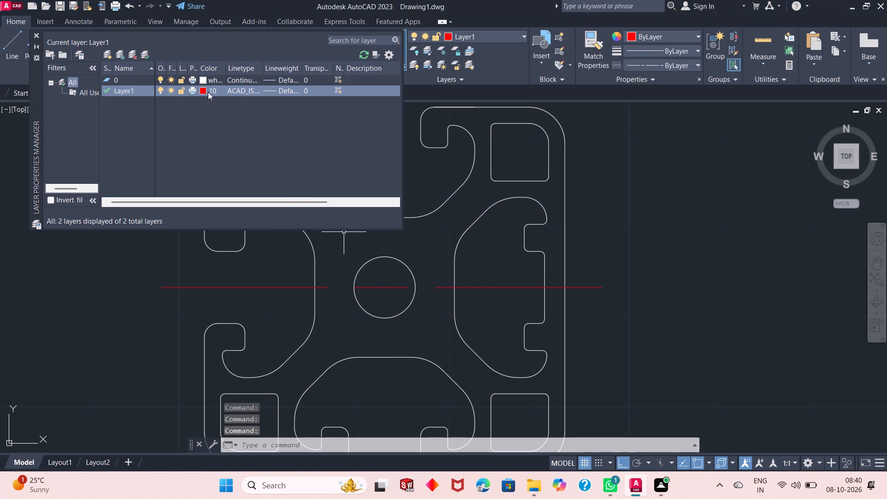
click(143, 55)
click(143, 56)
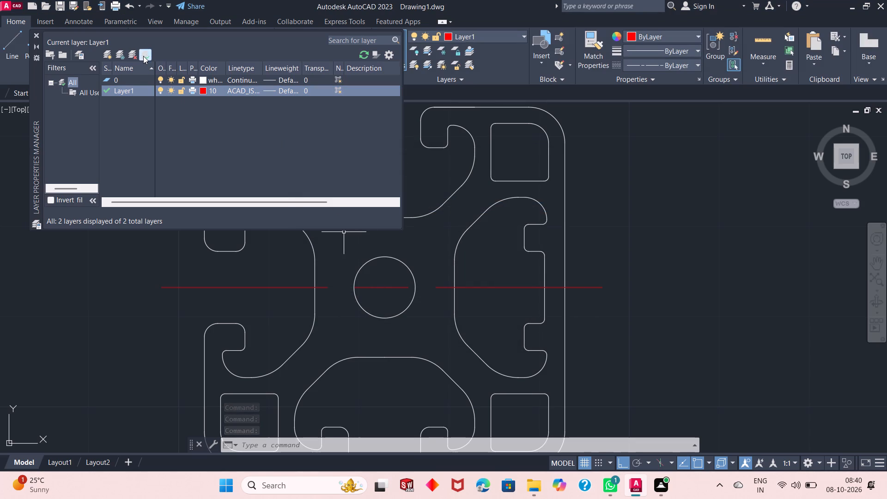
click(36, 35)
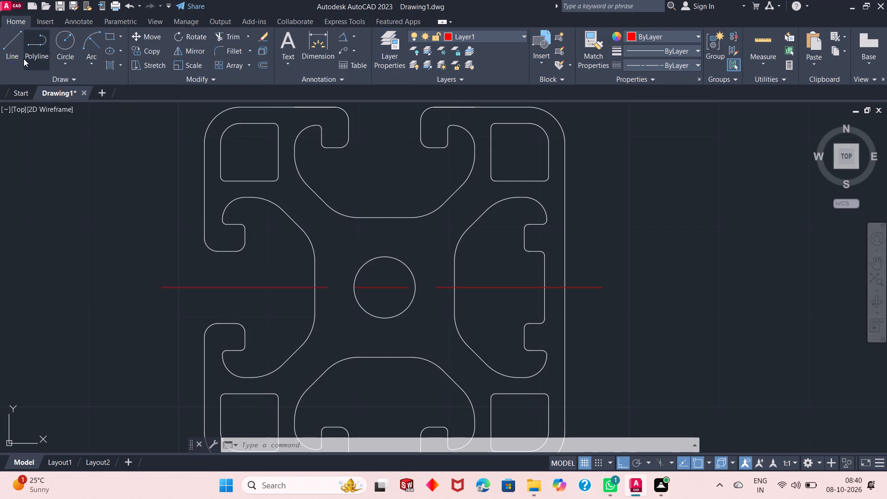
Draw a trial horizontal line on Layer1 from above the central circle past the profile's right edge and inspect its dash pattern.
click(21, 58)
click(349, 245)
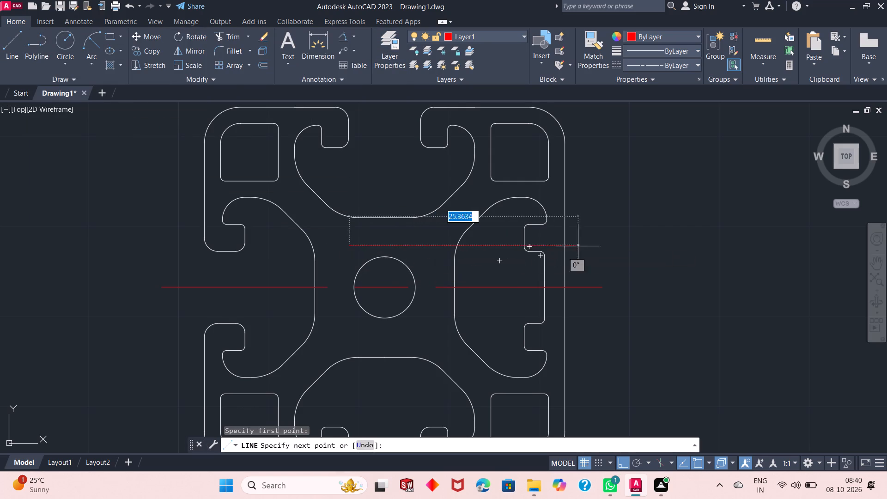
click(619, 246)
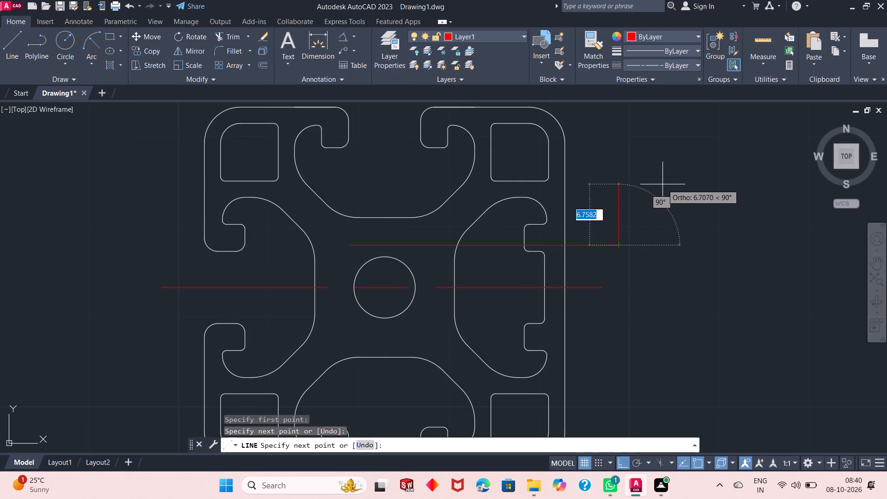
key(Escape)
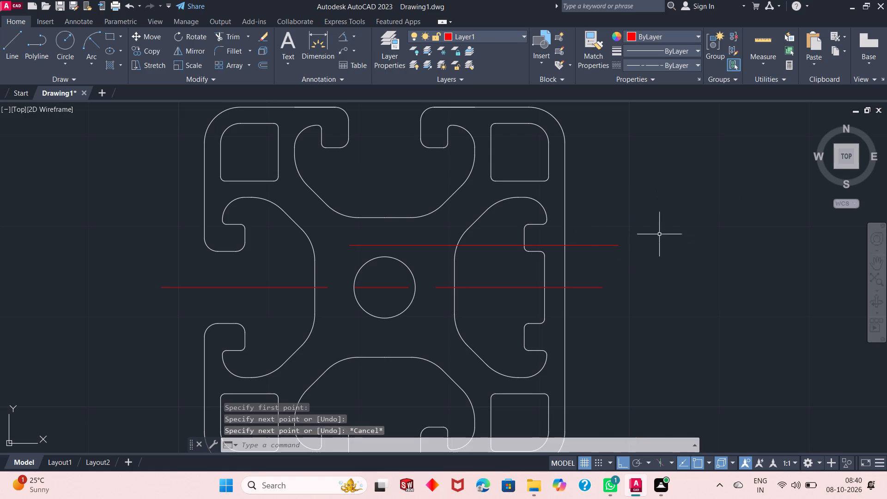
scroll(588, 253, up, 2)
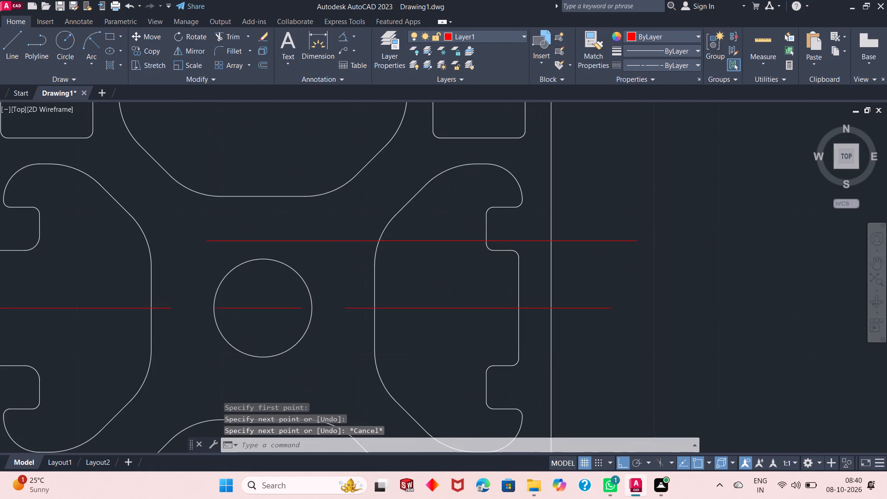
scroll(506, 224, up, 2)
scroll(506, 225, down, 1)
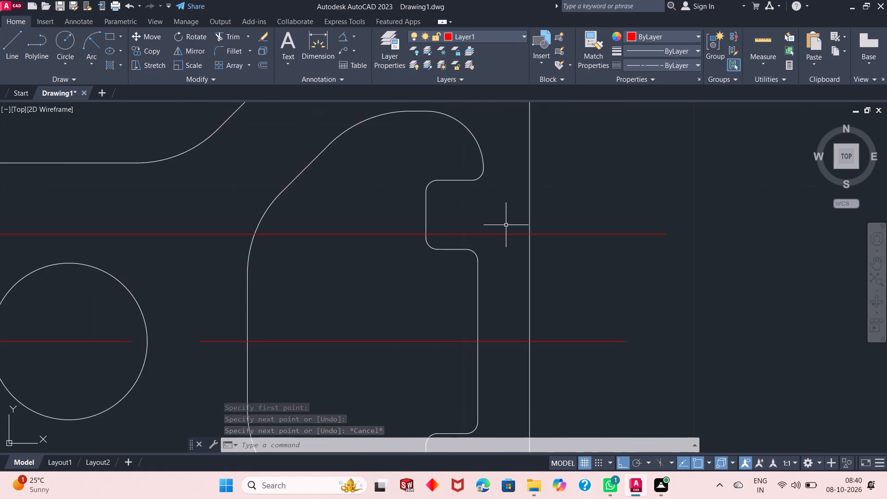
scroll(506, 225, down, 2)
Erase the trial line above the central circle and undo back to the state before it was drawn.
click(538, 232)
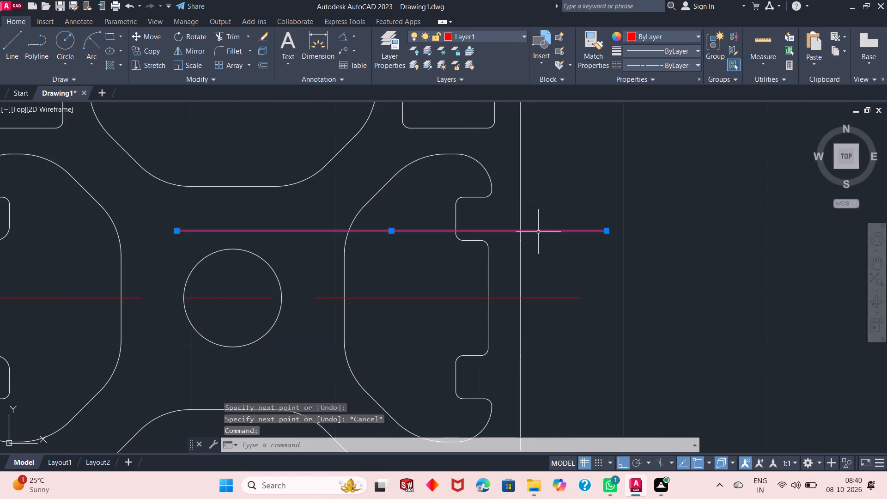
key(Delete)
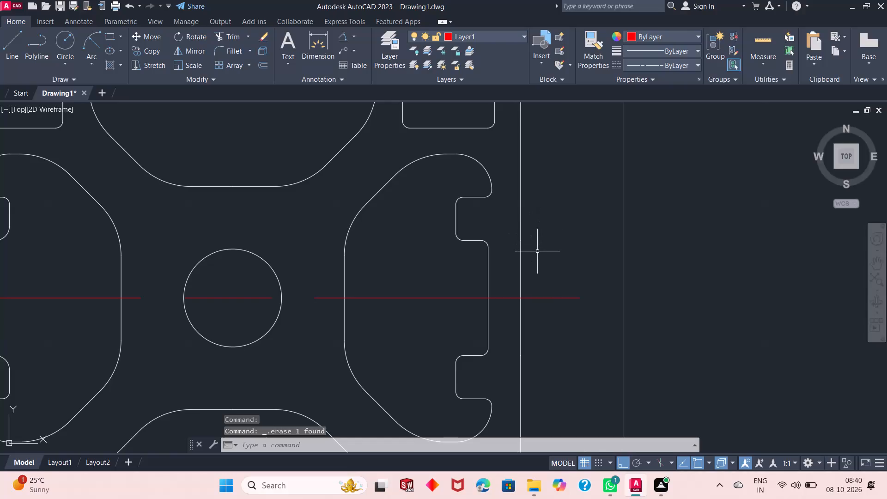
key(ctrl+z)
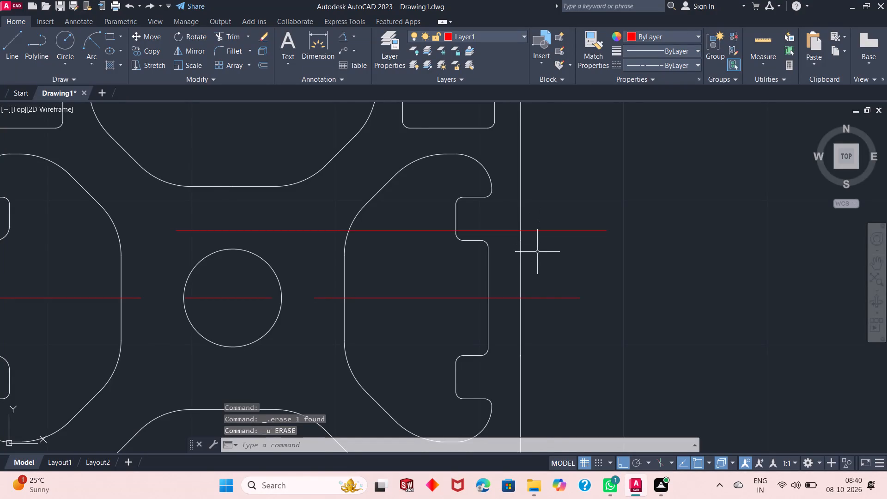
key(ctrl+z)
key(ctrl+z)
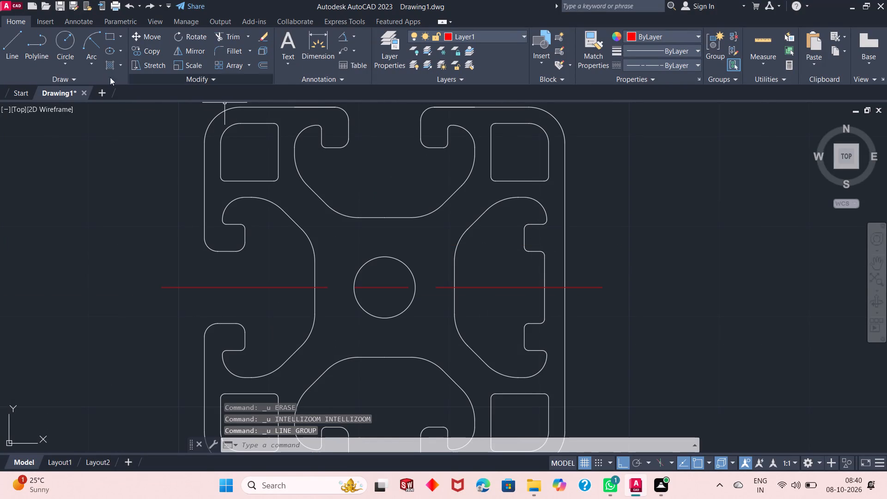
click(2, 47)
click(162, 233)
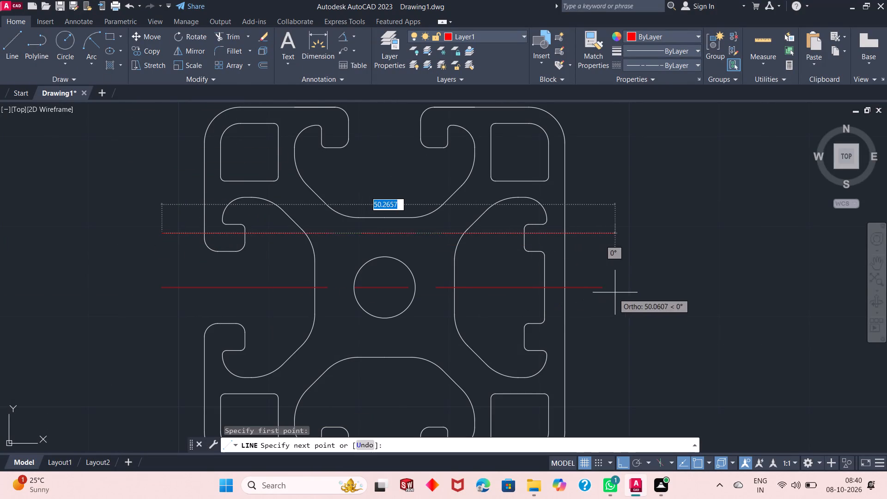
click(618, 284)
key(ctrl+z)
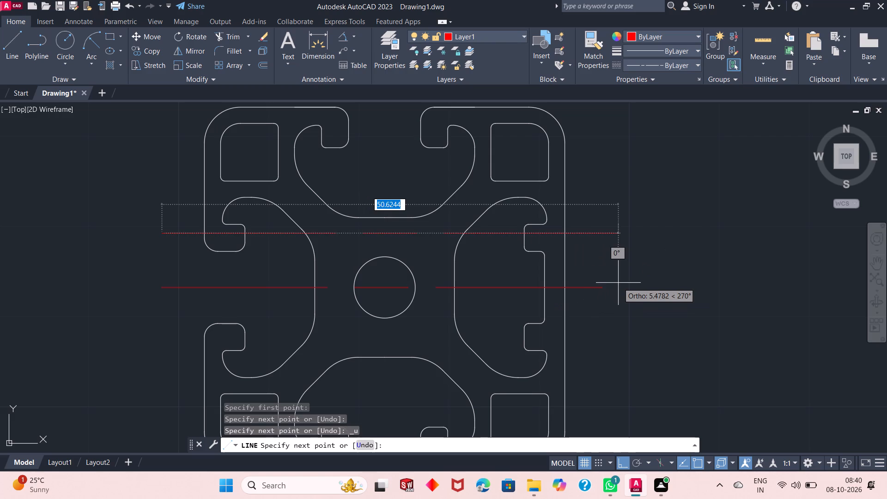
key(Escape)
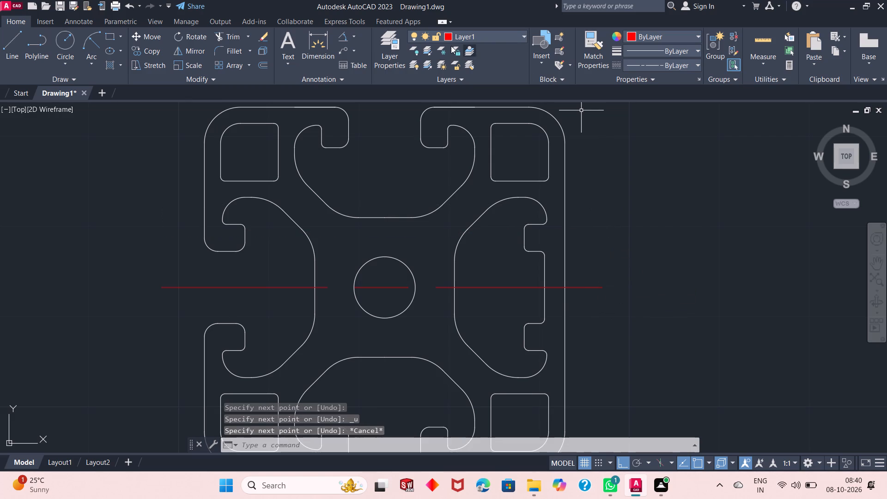
Load the ACAD_ISO02W100 ISO dash linetype from acadiso.lin, assign it to Layer1 and keep Layer1 current.
click(401, 56)
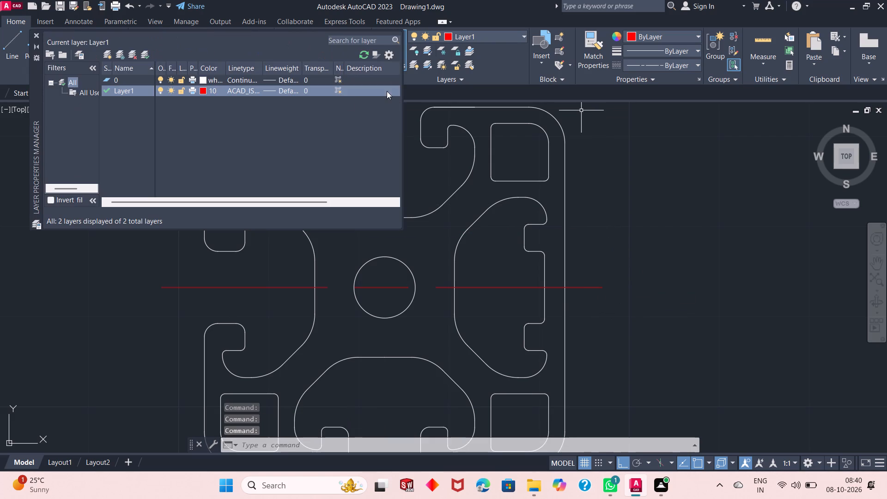
click(246, 91)
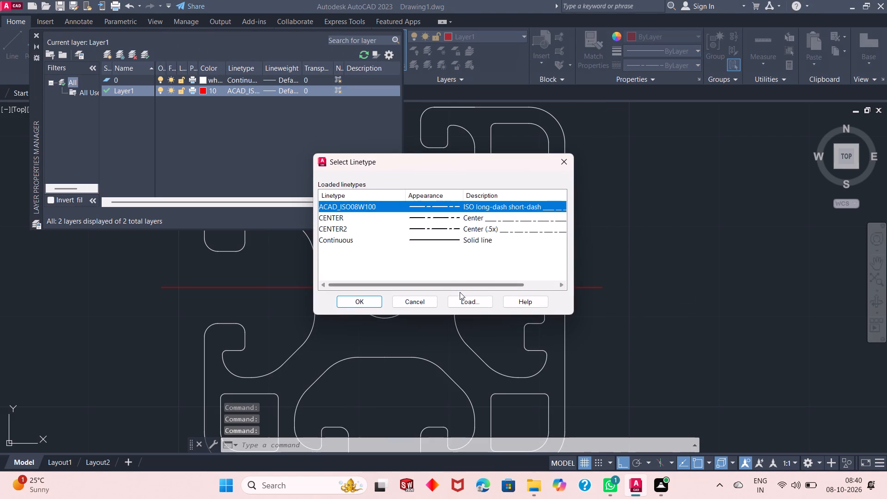
click(462, 300)
click(467, 220)
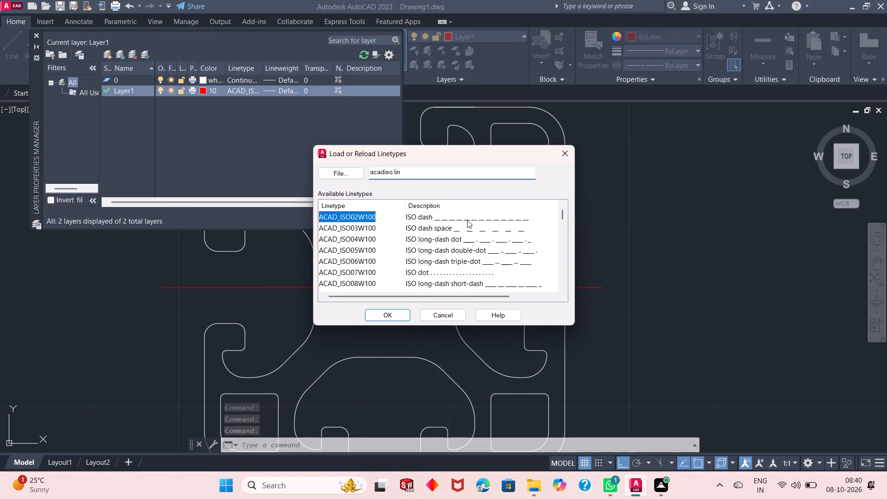
click(393, 315)
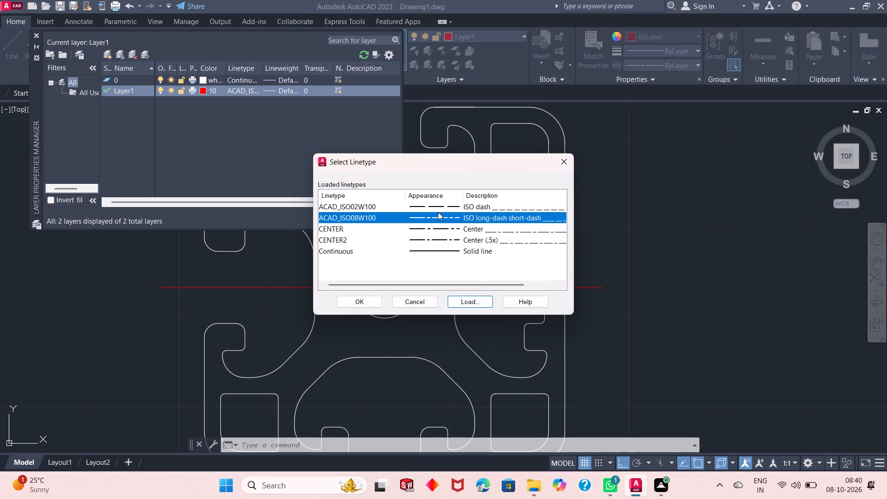
click(476, 209)
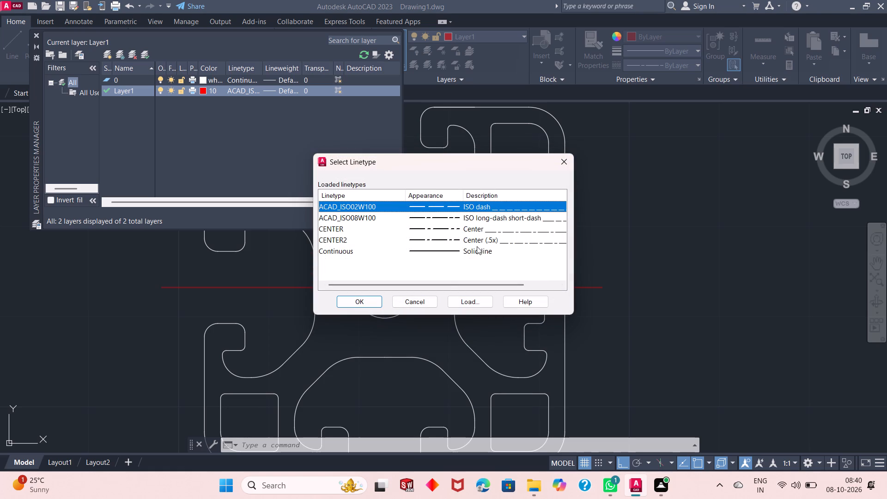
click(371, 300)
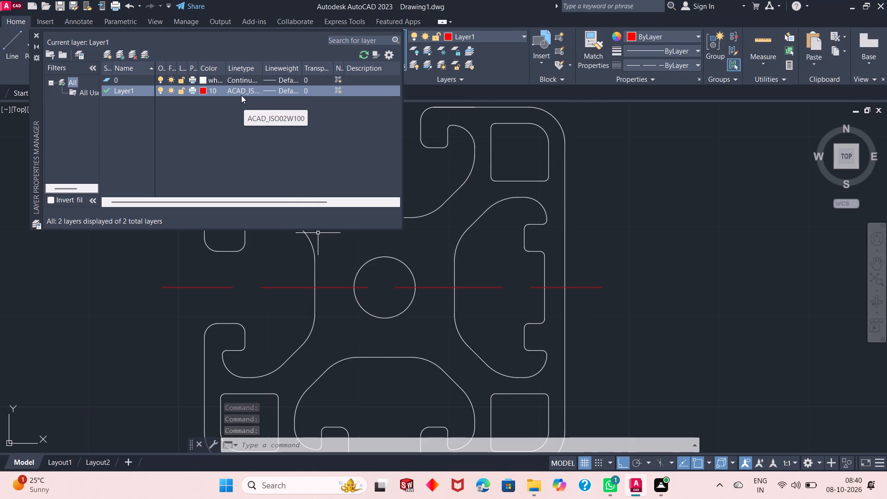
click(148, 56)
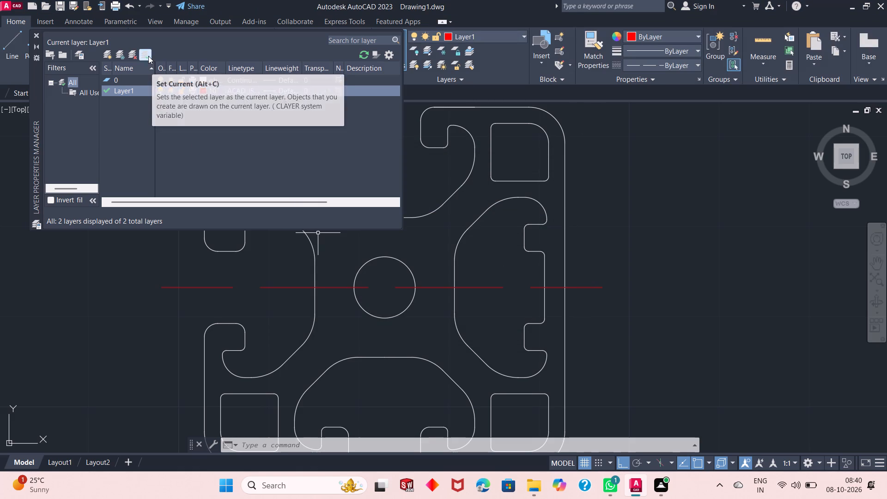
Close the layer manager to return to the full profile drawing.
click(38, 34)
scroll(395, 260, down, 1)
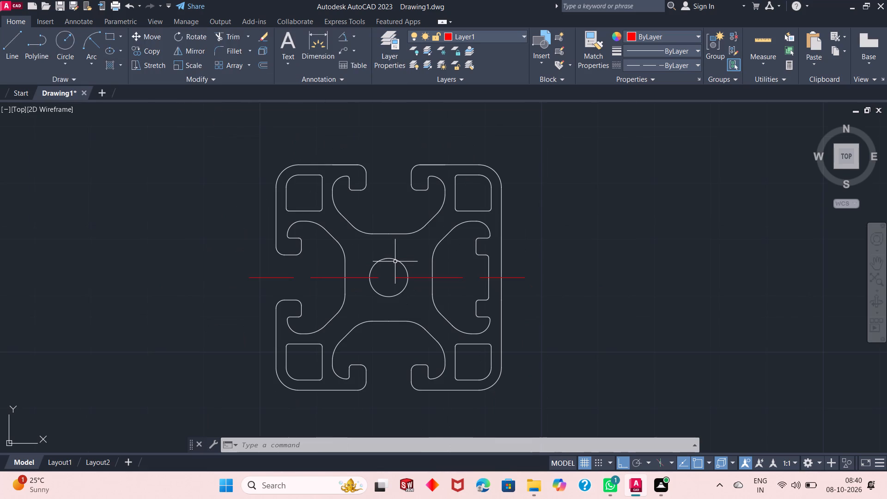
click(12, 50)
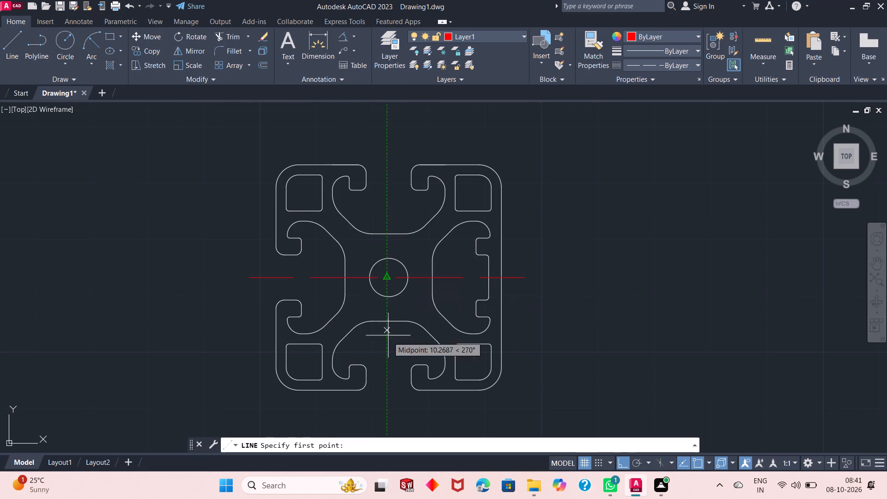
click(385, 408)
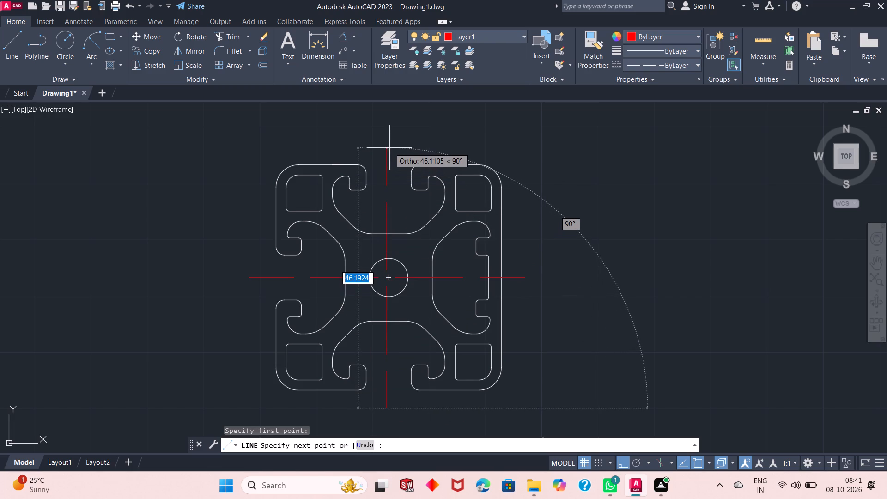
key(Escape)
Draw a vertical centre line on Layer1 through the central circle's centre, from about 24 below it to above the profile's top edge.
click(19, 42)
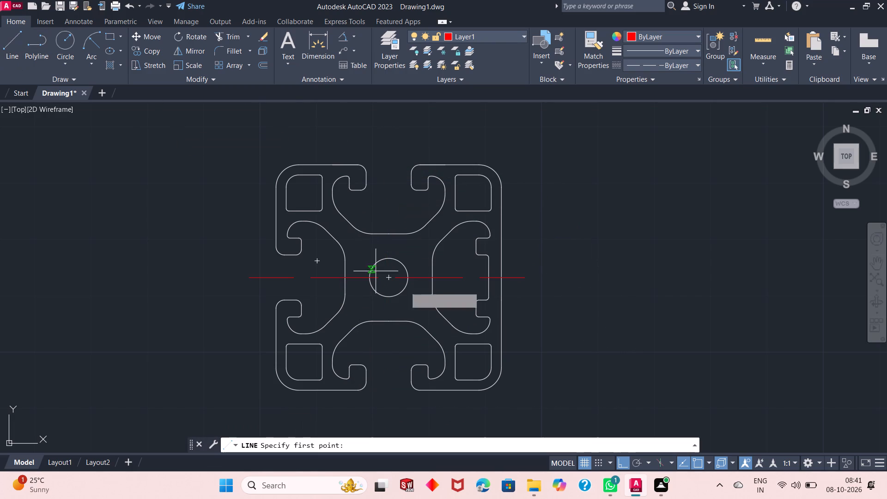
click(389, 412)
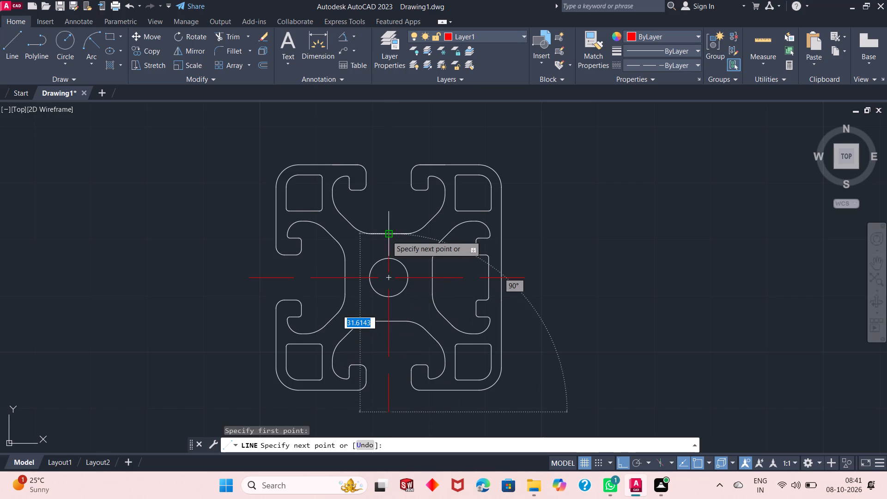
click(385, 141)
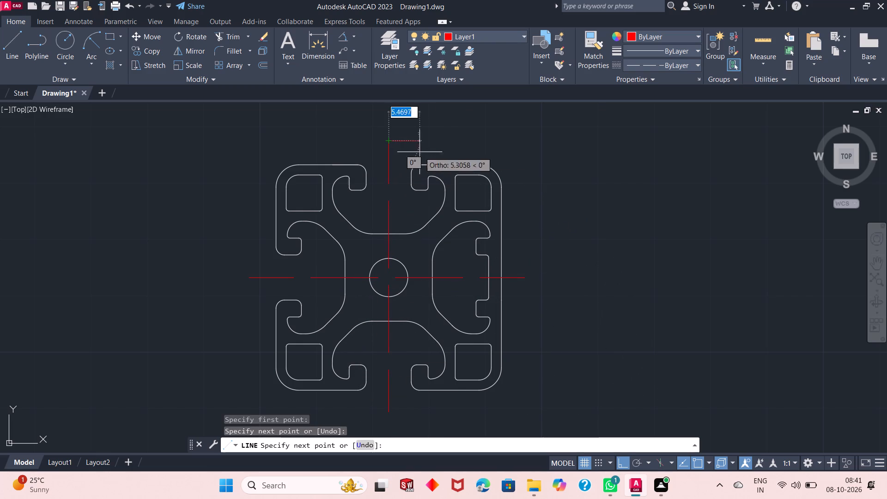
right_click(452, 150)
click(475, 154)
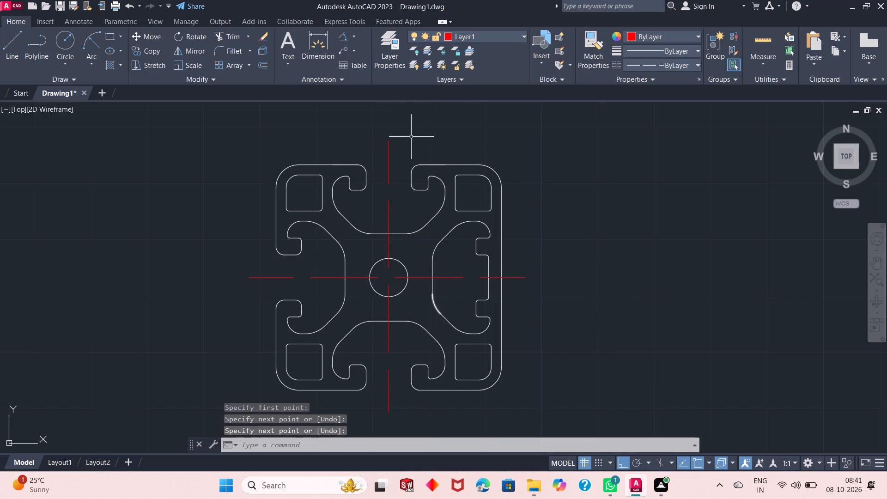
Create a new layer Layer2 with yellow colour 50 and the Continuous linetype, and make it current.
click(388, 56)
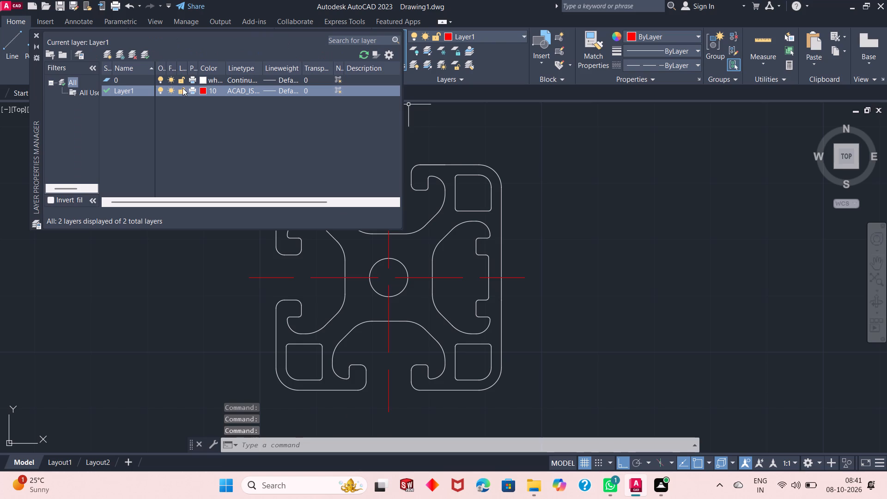
click(106, 54)
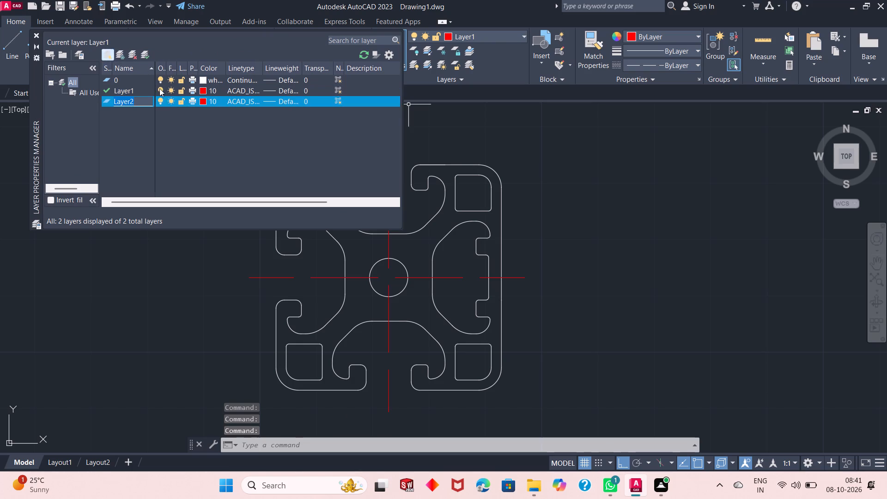
click(205, 99)
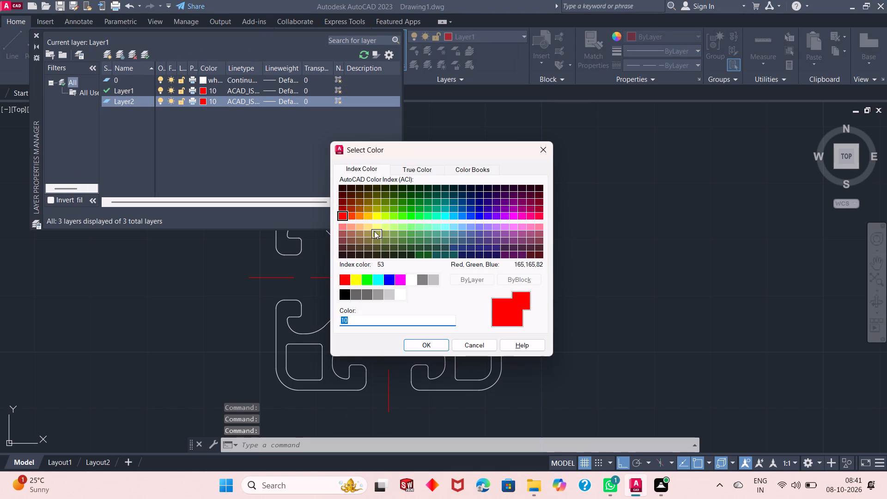
click(377, 219)
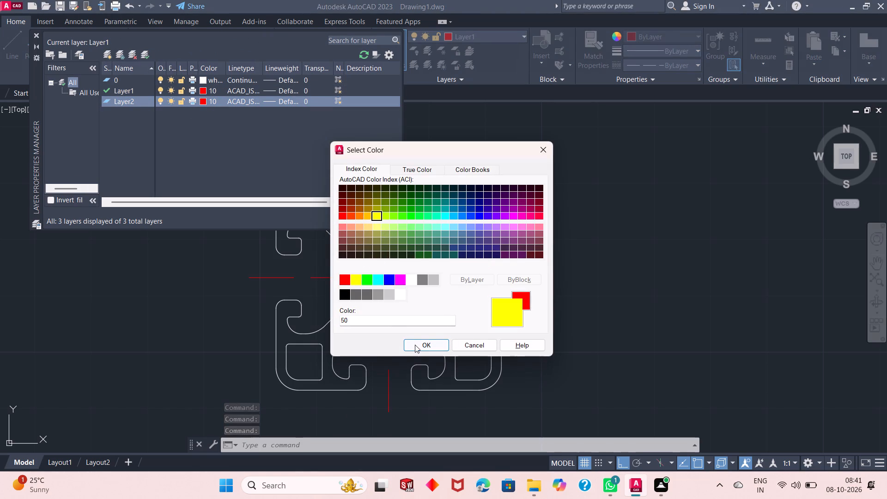
click(419, 346)
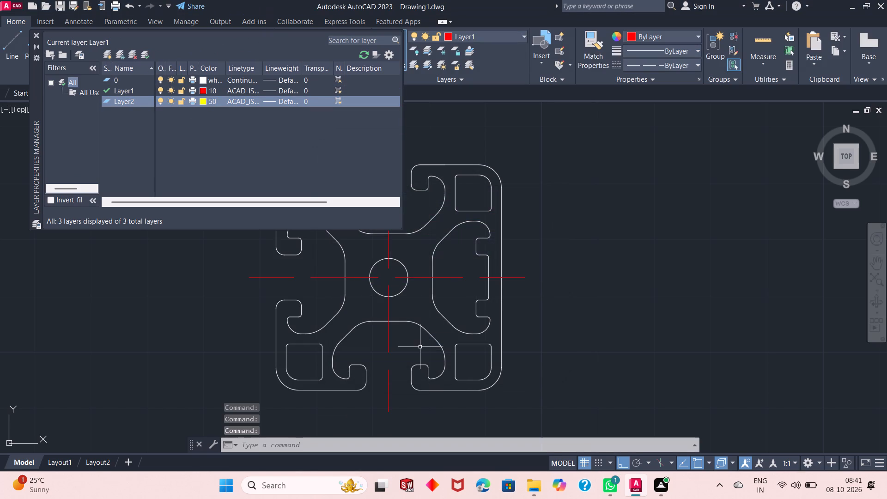
click(243, 106)
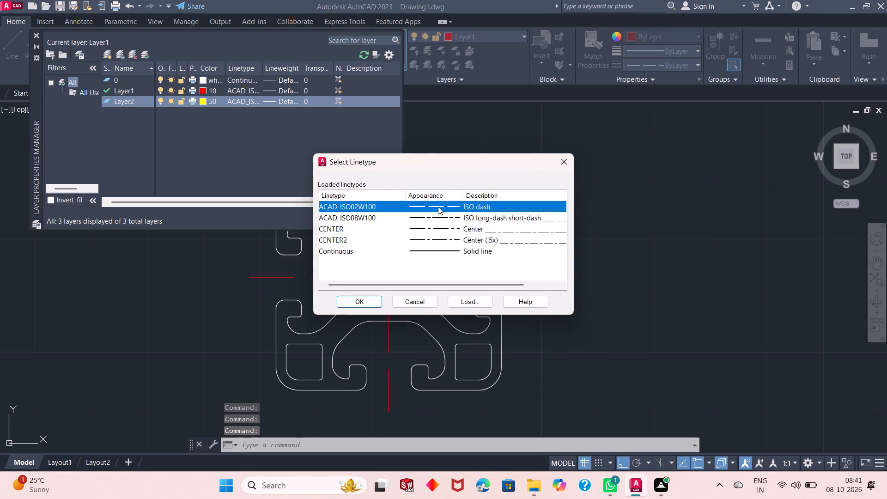
click(466, 250)
click(372, 302)
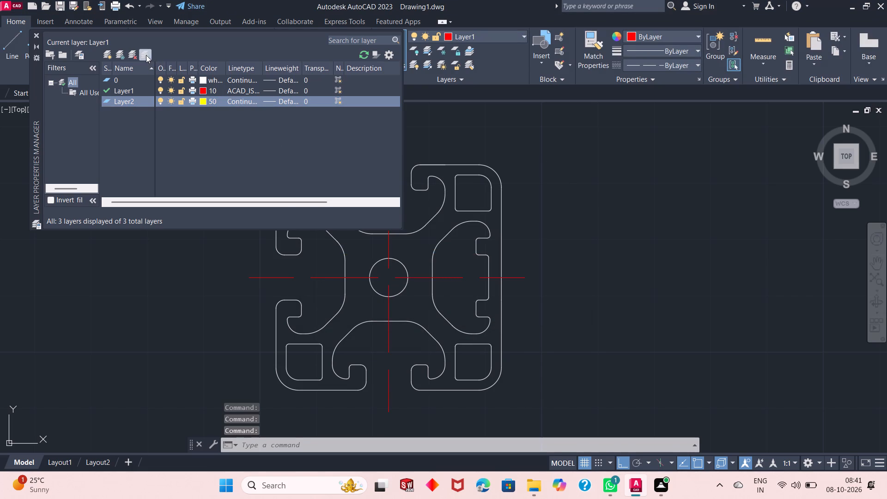
click(146, 55)
click(36, 35)
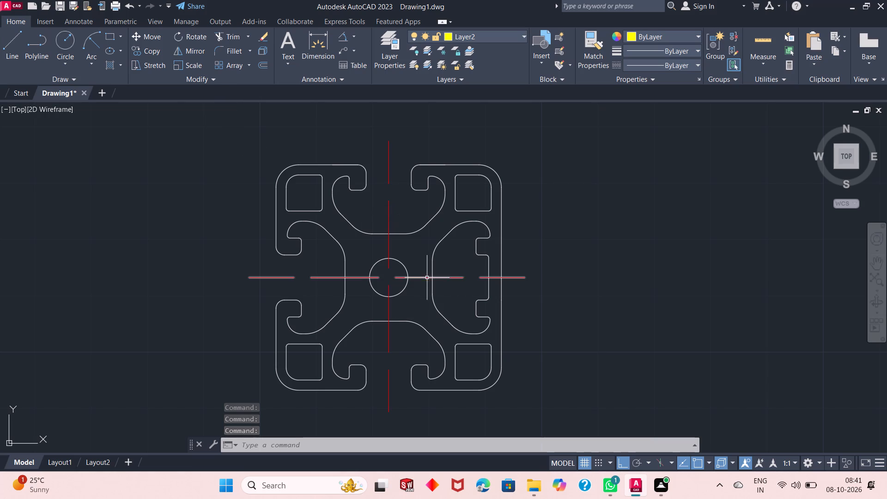
Add a horizontal linear dimension across the top slot opening, placed above the profile.
click(354, 34)
click(354, 49)
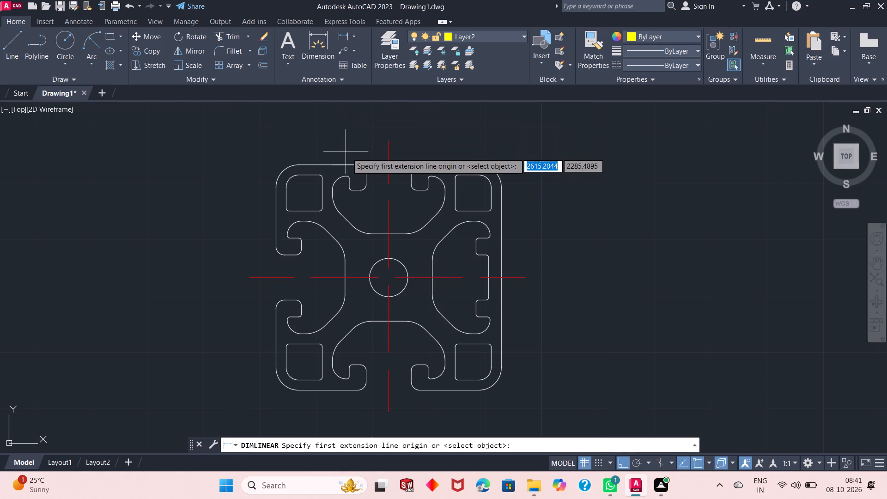
scroll(401, 335, down, 2)
scroll(403, 268, up, 1)
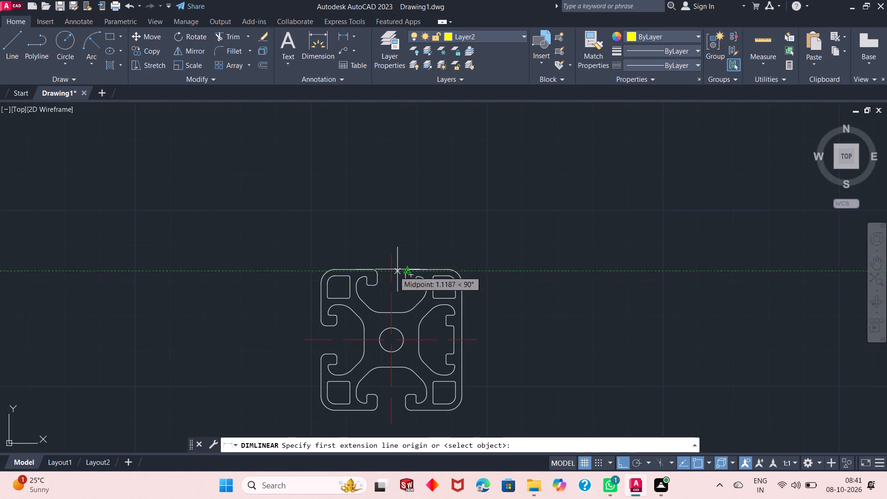
scroll(381, 274, up, 2)
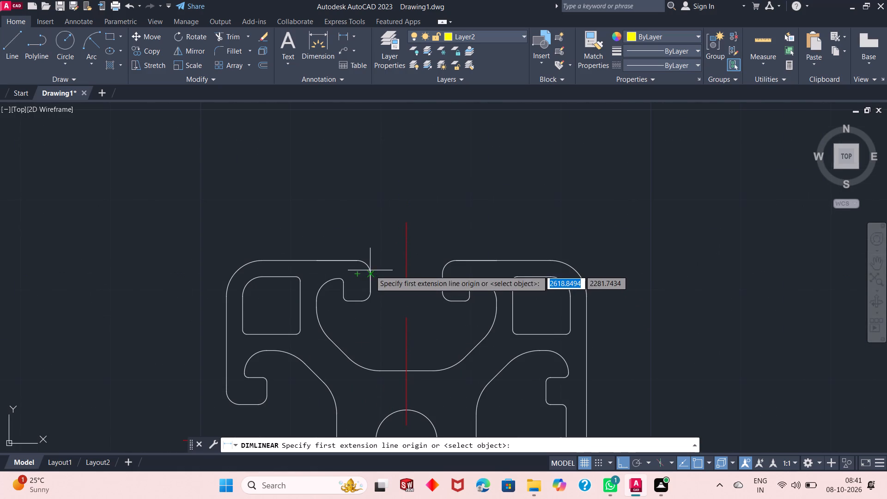
click(370, 275)
click(441, 272)
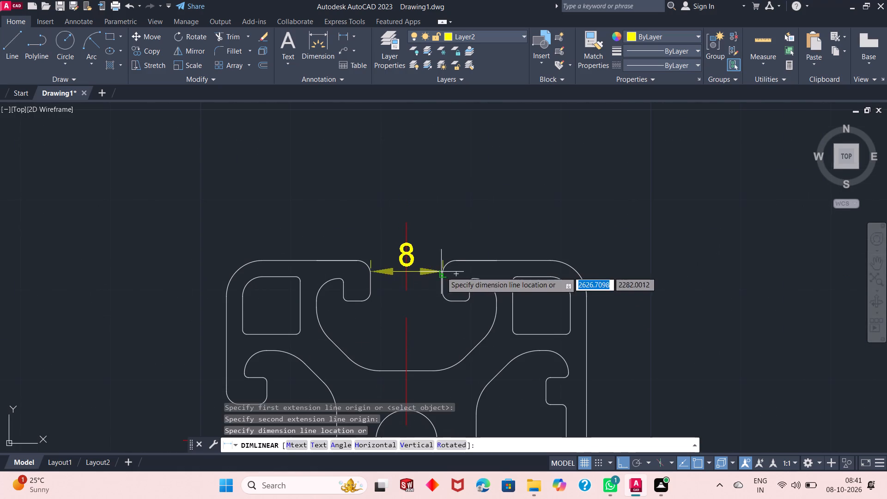
click(428, 194)
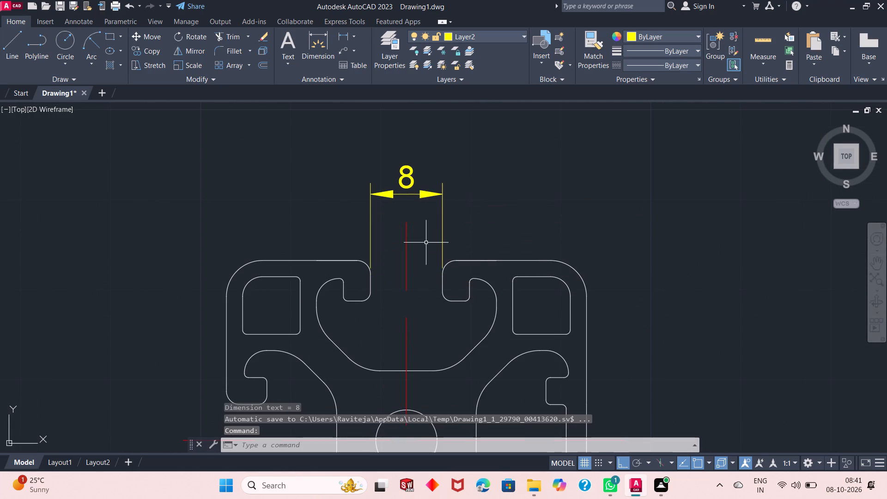
Modify the ISO-25 dimension style, setting its text height to 1.5.
scroll(426, 244, down, 2)
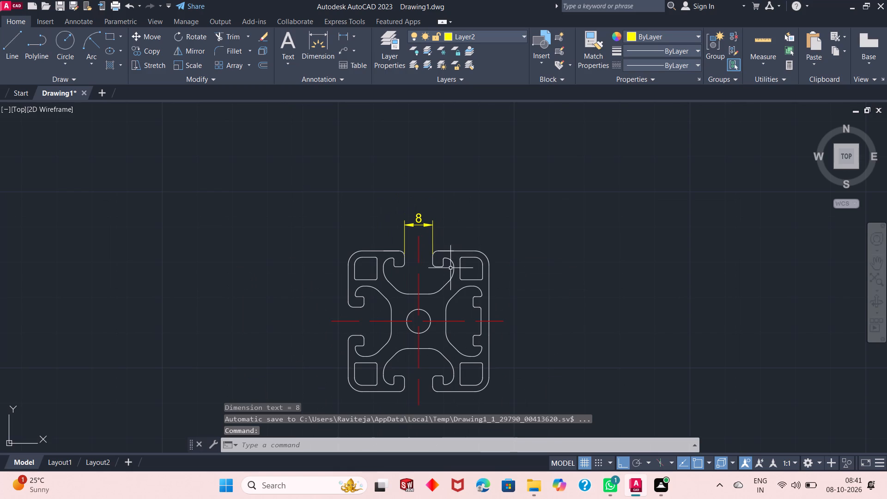
key(d)
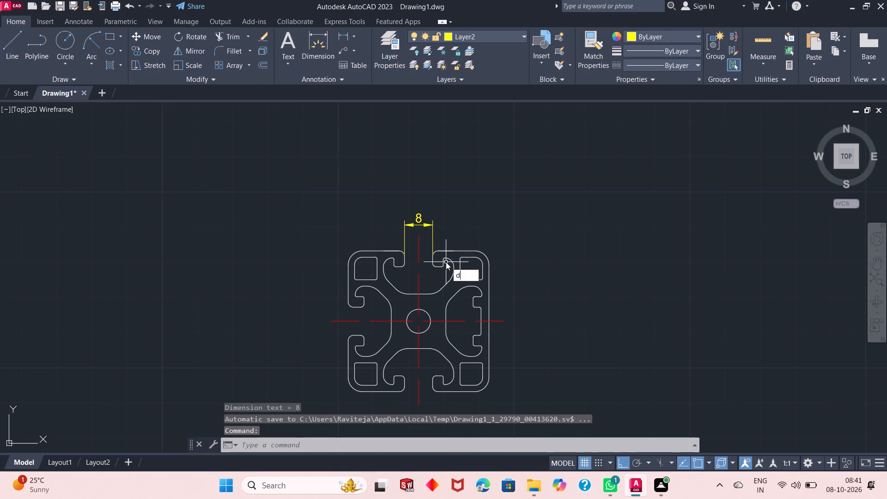
key(Return)
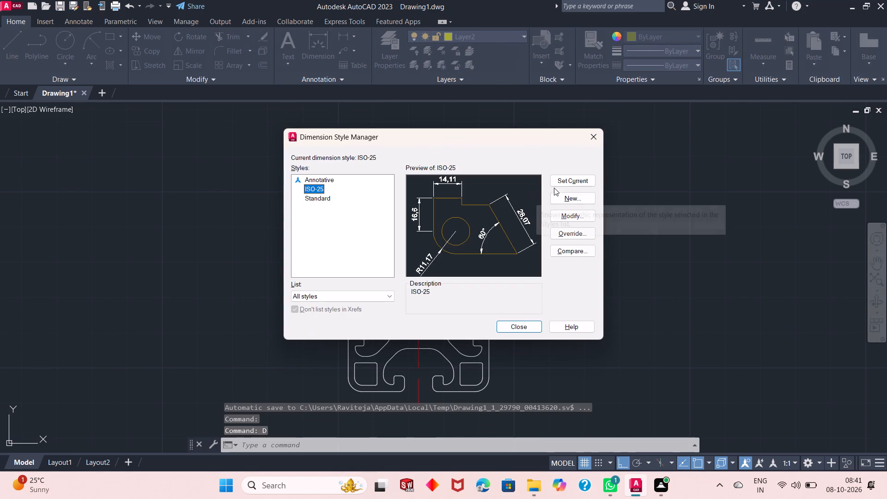
click(569, 216)
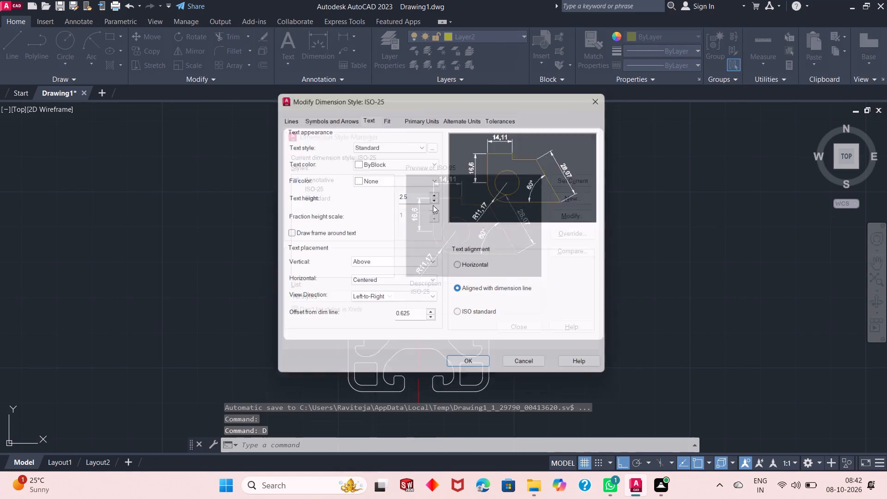
double_click(415, 195)
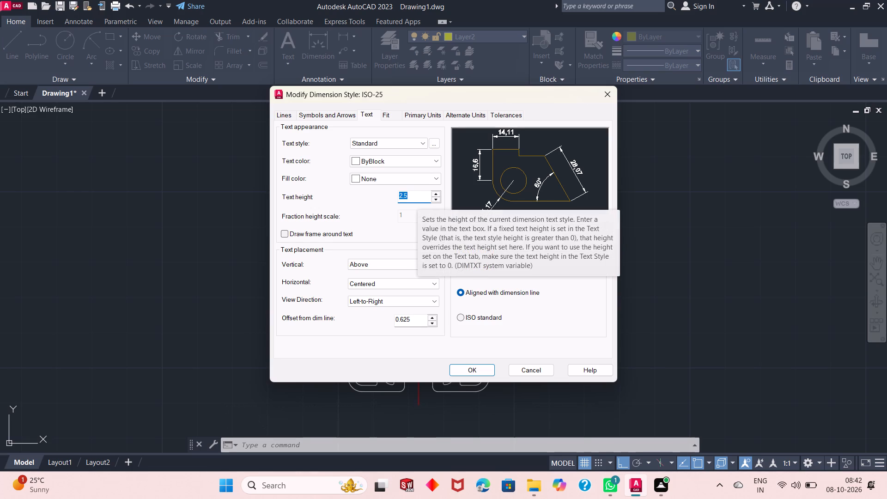
key(2)
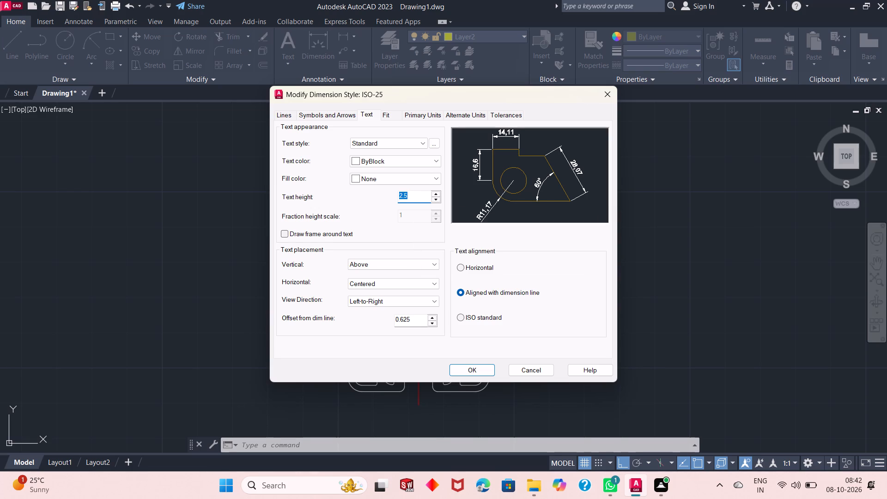
key(BackSpace)
text(1.5)
key(Return)
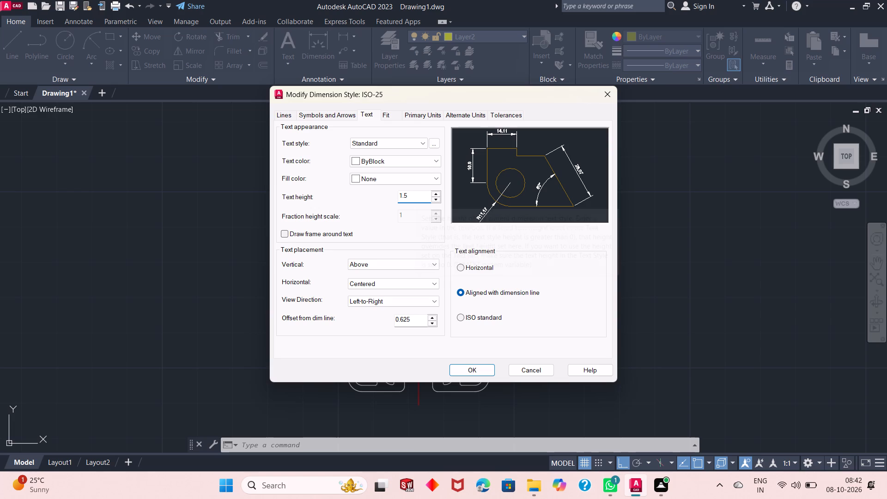
Set the ISO-25 dimension text height to 2, apply it and make the style current.
key(Right)
key(Right)
key(BackSpace)
key(BackSpace)
key(BackSpace)
key(BackSpace)
key(BackSpace)
key(Right)
key(BackSpace)
key(2)
key(Return)
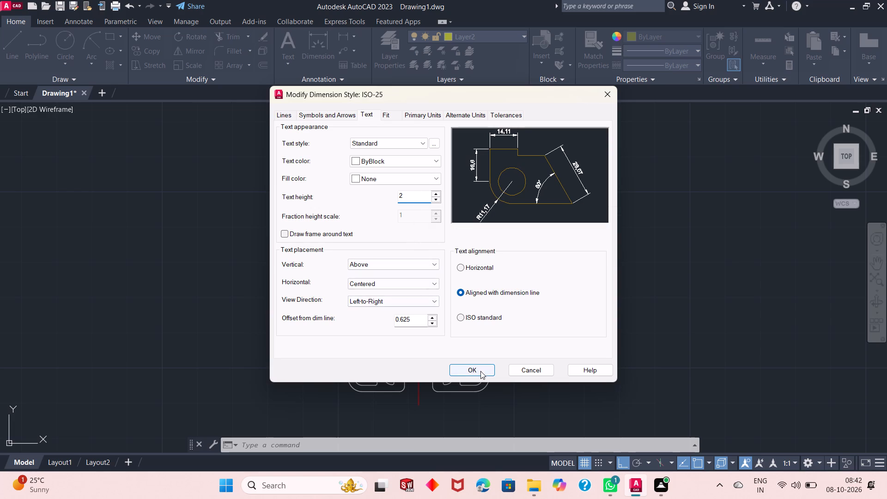
click(480, 371)
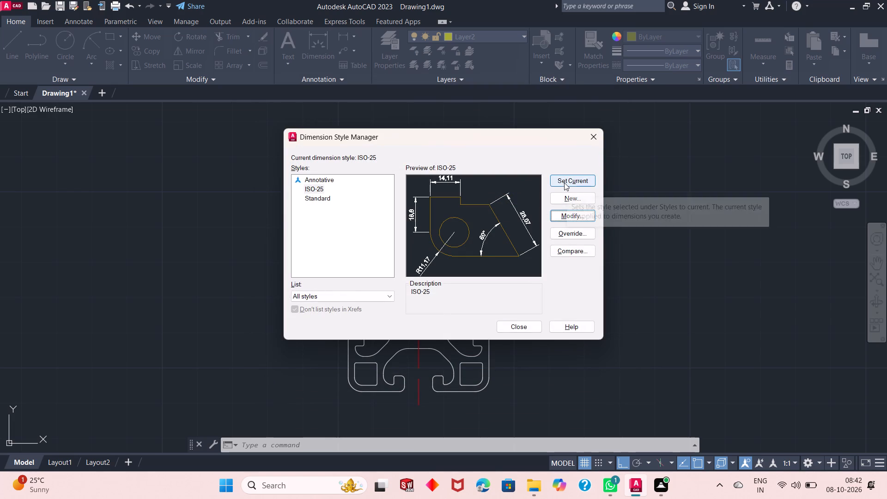
click(565, 183)
click(528, 324)
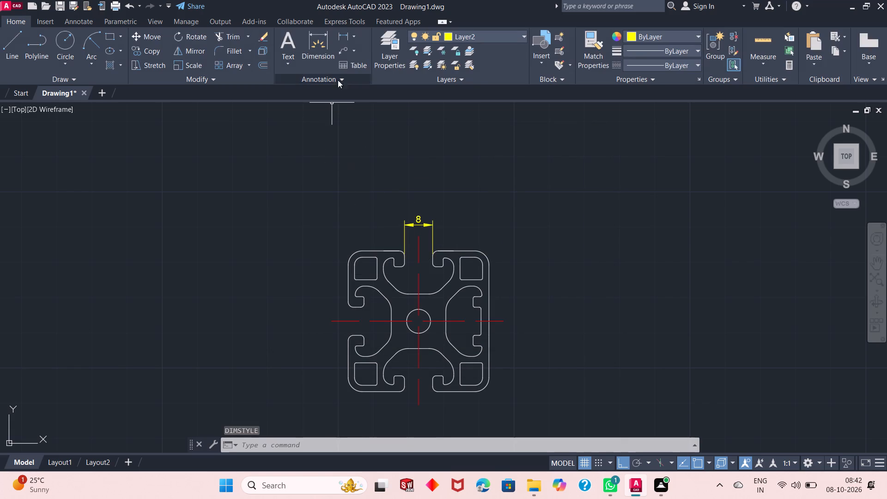
Trim the leftover line segments along the profile's top edge on both sides of the top slot opening.
click(344, 38)
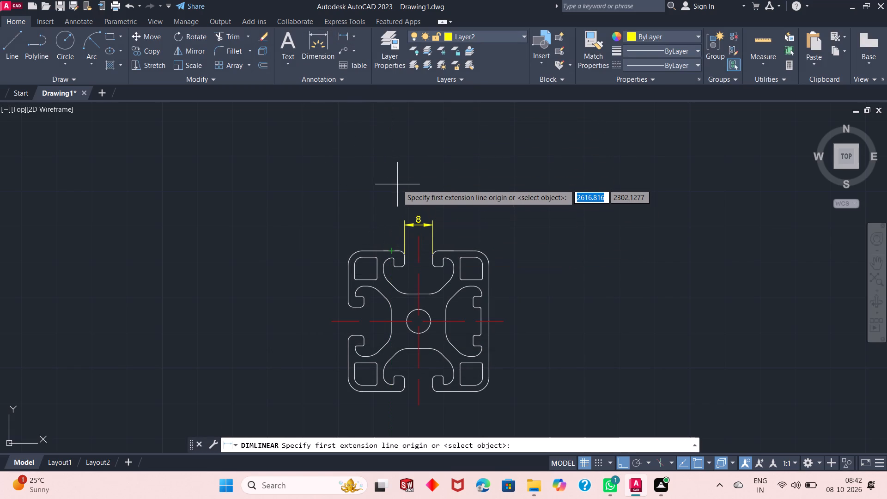
key(Escape)
click(226, 35)
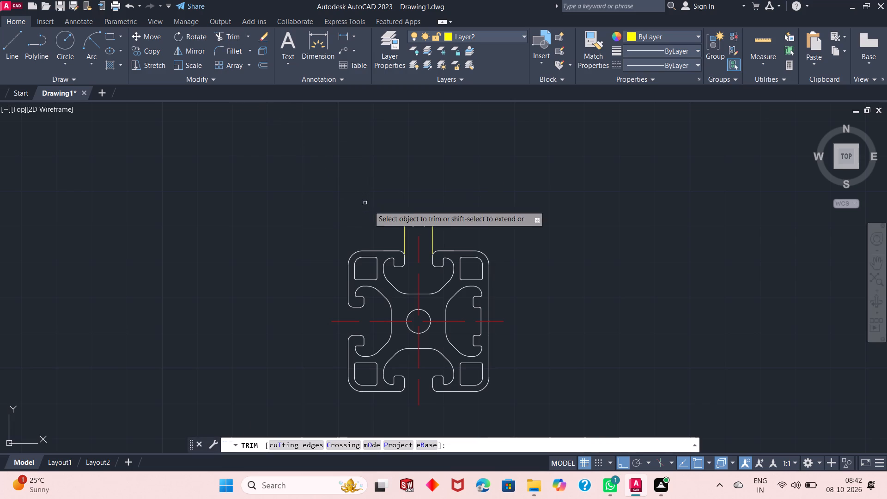
click(390, 251)
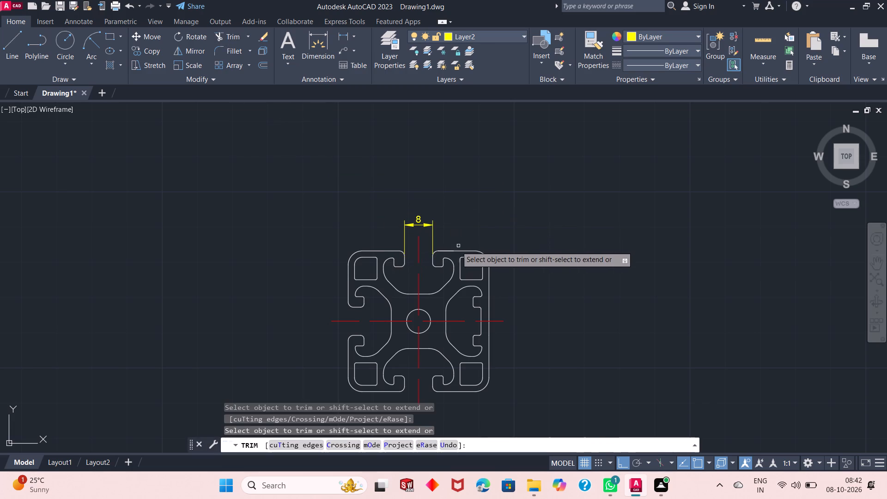
click(445, 250)
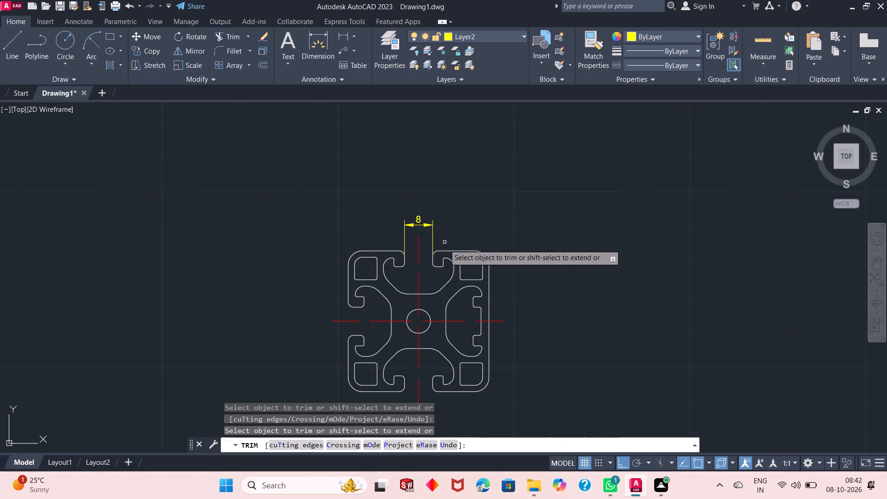
scroll(442, 261, up, 4)
scroll(418, 244, down, 3)
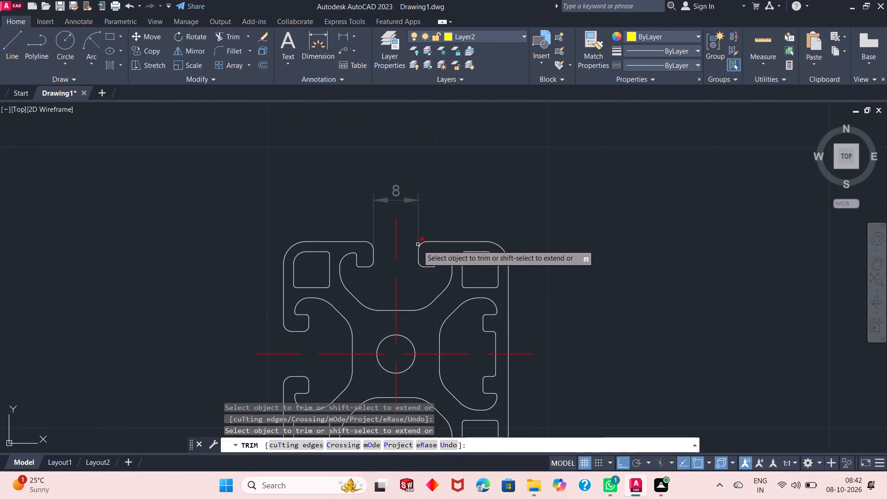
key(Escape)
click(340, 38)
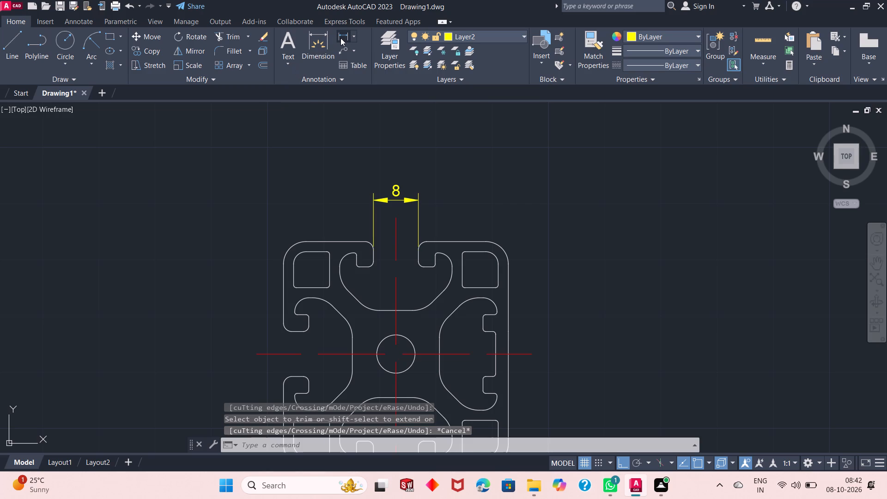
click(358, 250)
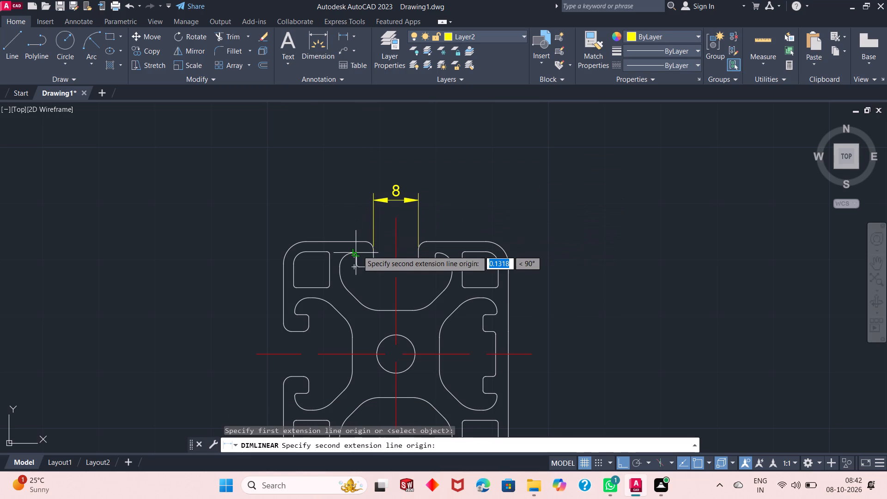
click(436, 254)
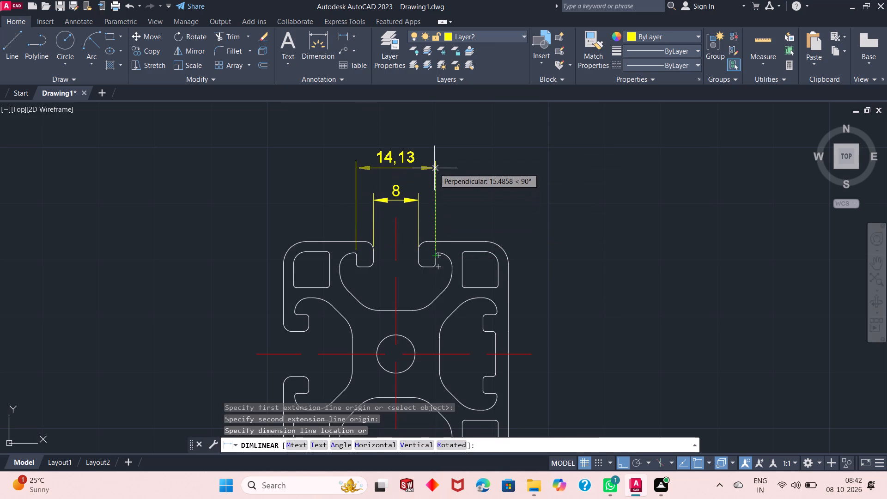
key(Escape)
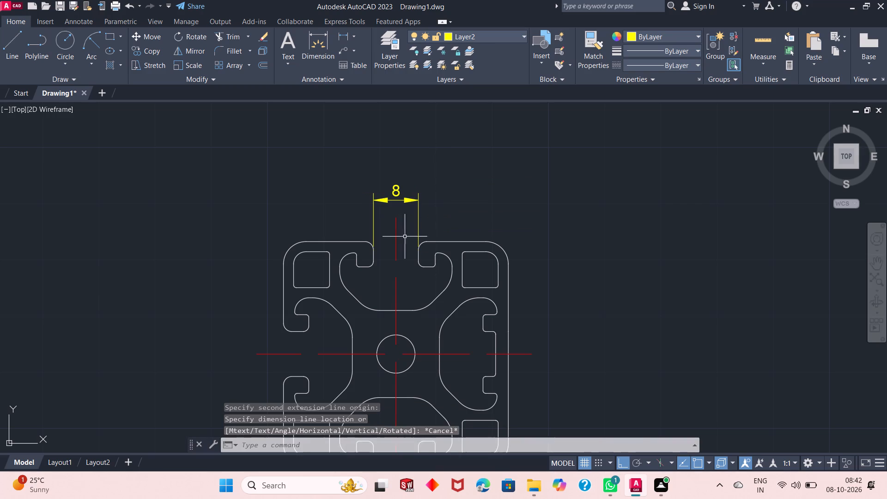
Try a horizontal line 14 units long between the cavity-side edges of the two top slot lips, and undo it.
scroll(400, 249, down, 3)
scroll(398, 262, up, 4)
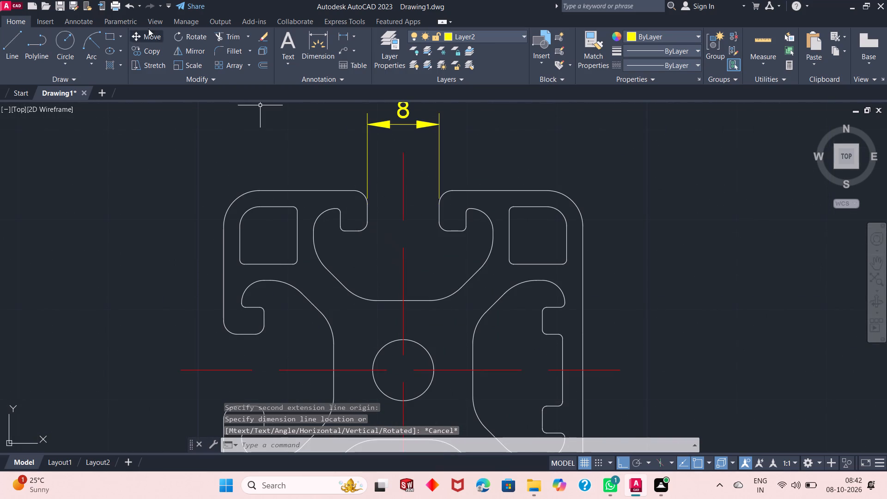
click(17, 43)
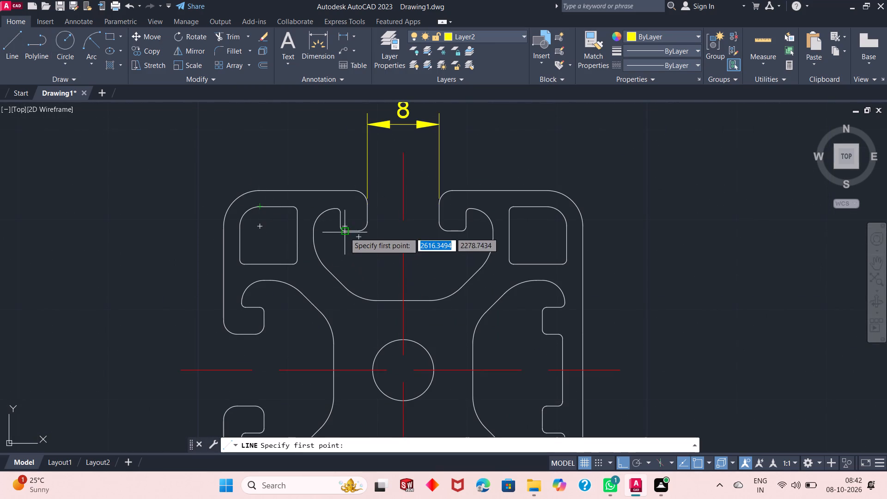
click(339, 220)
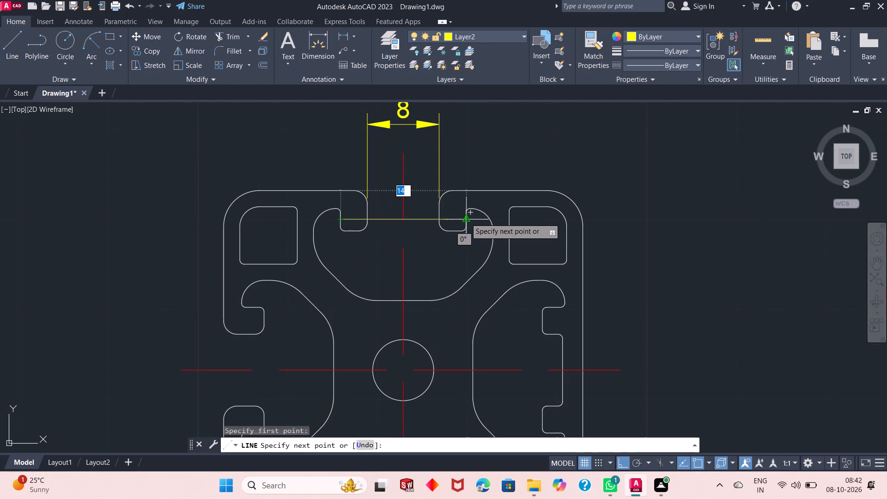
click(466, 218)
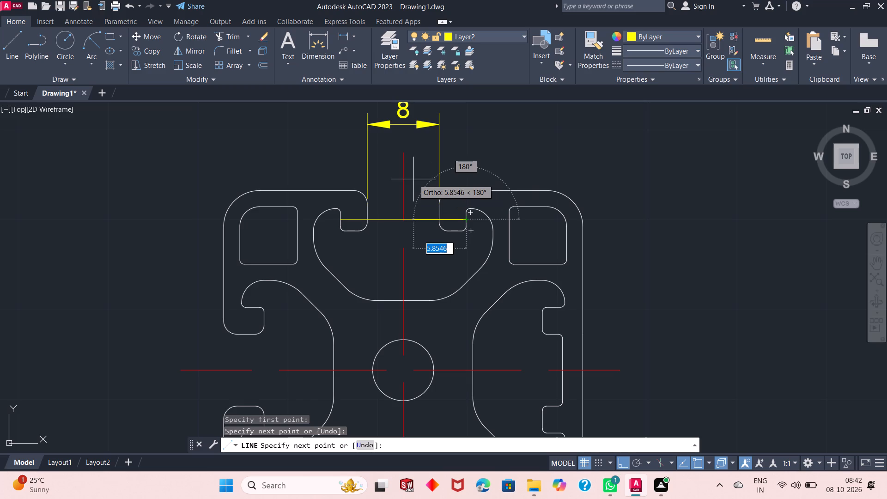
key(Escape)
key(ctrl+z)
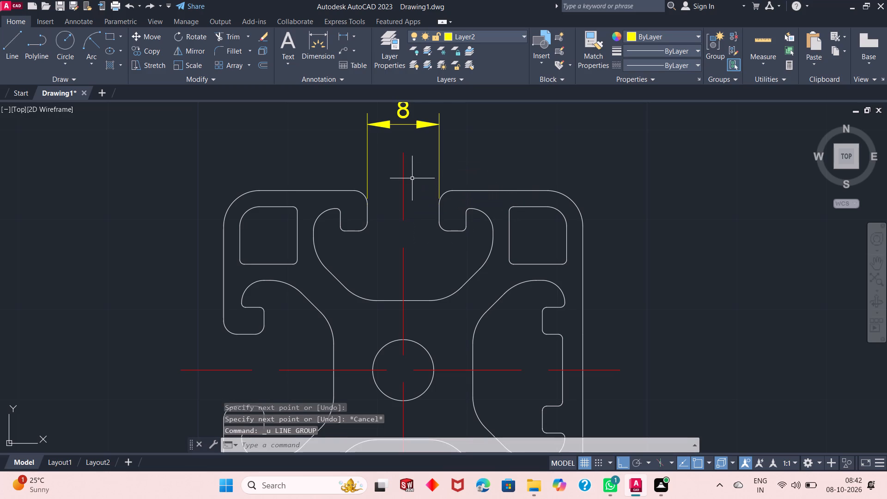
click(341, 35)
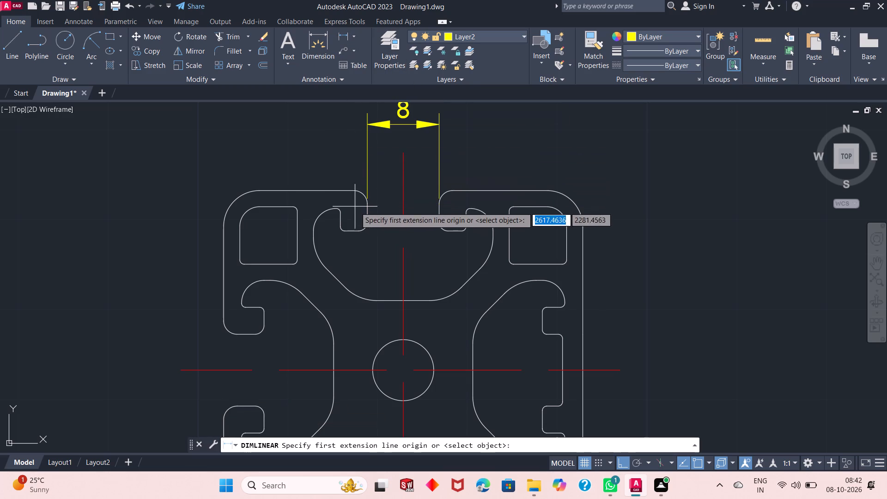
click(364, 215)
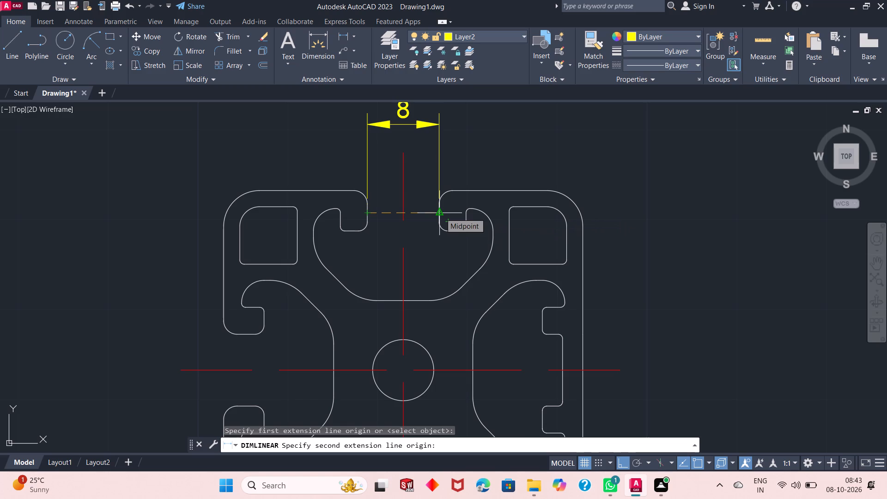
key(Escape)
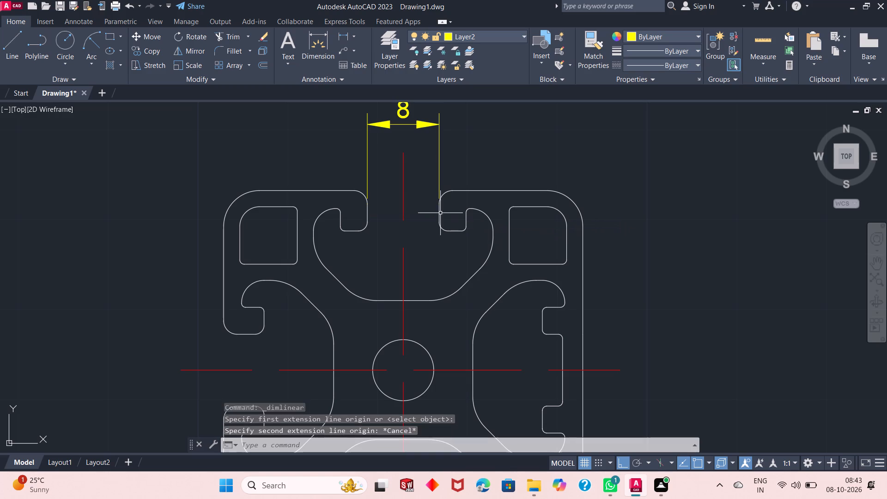
Add a horizontal linear dimension between the cavity-side edges of the two top slot lips, placed above the slot opening dimension.
click(341, 37)
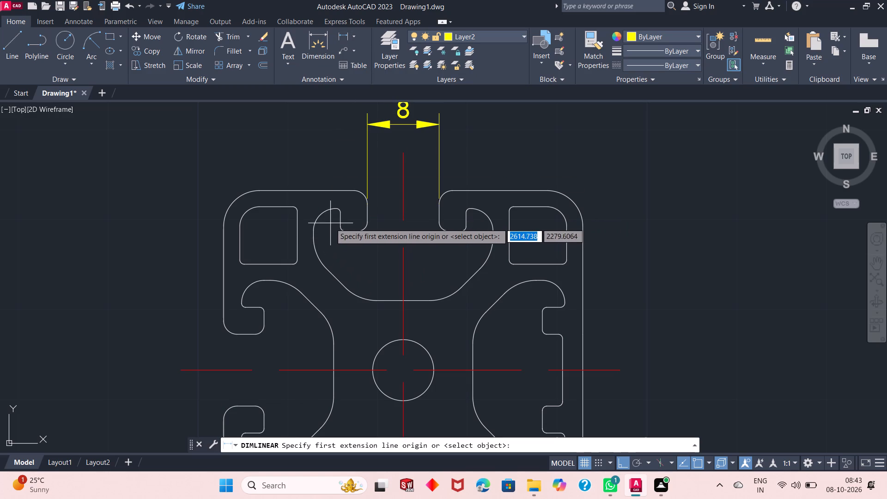
click(340, 219)
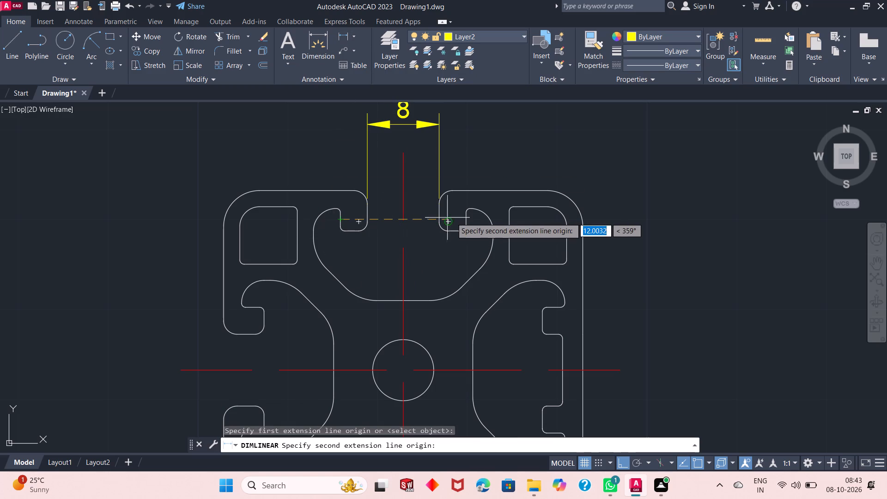
click(464, 218)
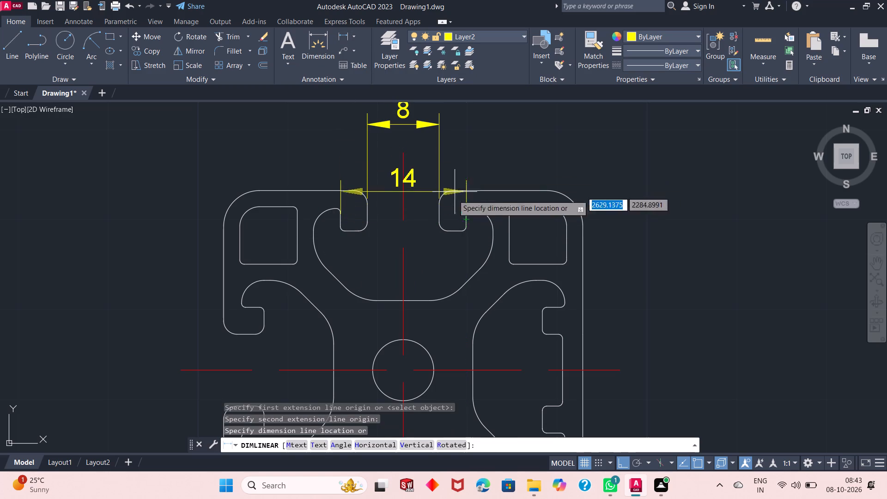
scroll(440, 244, down, 1)
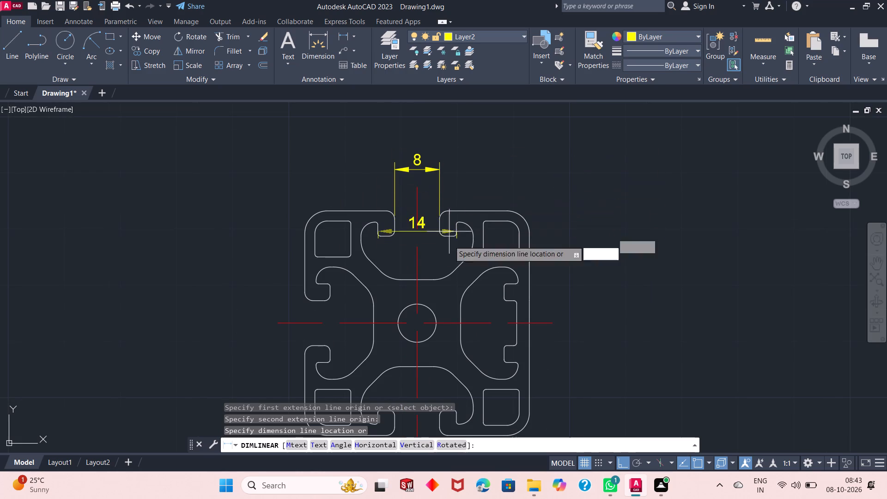
scroll(452, 270, down, 1)
click(455, 194)
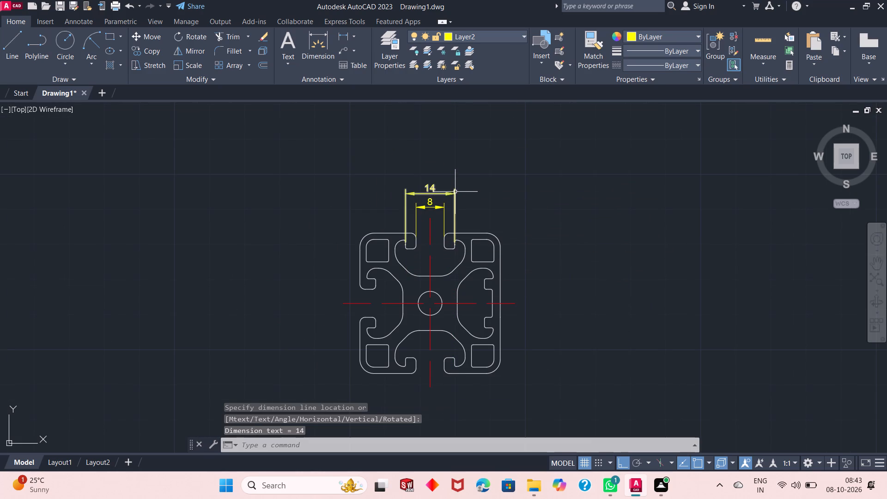
Add a horizontal linear dimension across the full width of the top slot cavity, stacked above the two existing dimensions.
key(space)
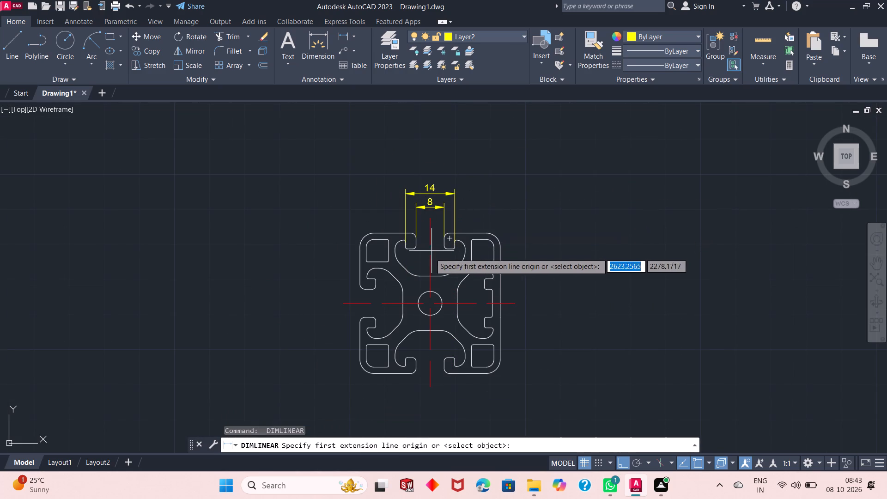
scroll(408, 252, up, 4)
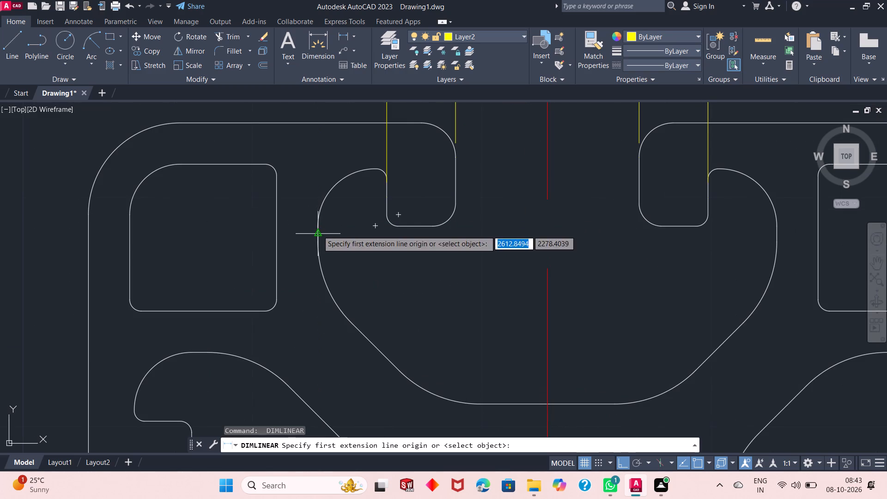
click(318, 231)
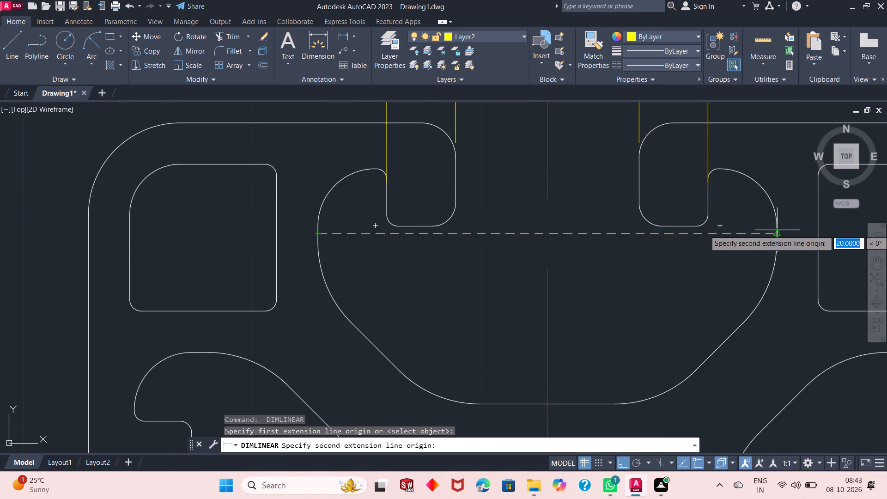
click(777, 234)
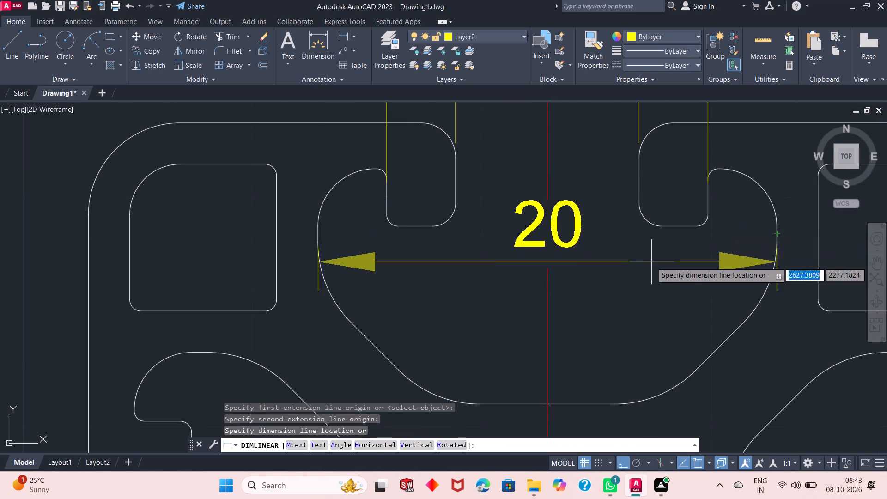
scroll(637, 272, down, 3)
click(626, 148)
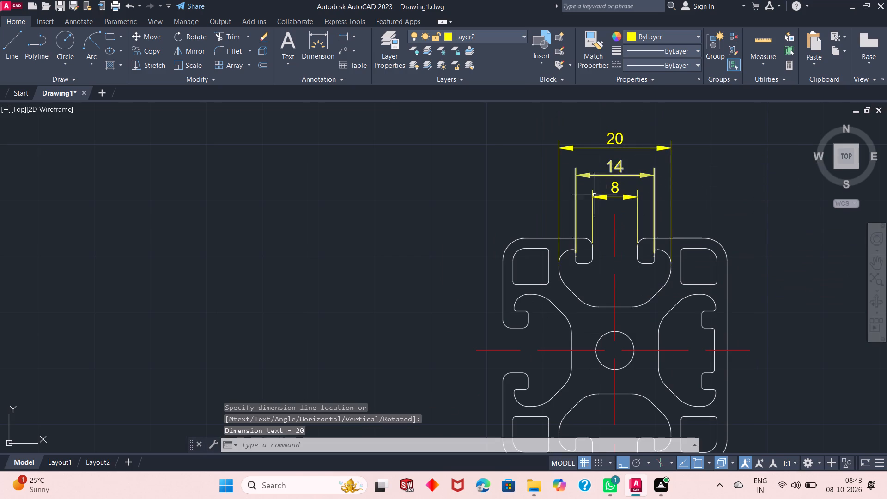
Add a horizontal linear dimension between the inner vertical edges of the two upper corner pockets, stacked above the cavity width dimension.
scroll(510, 200, up, 1)
scroll(470, 202, down, 3)
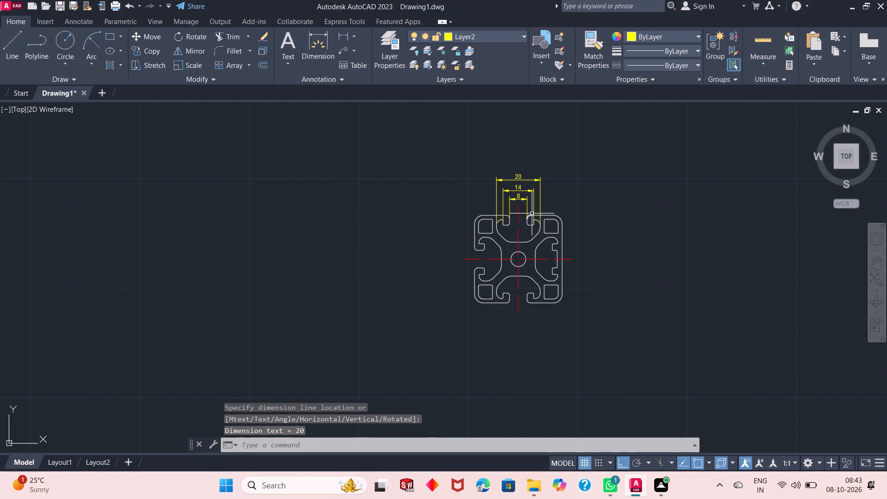
scroll(531, 210, up, 1)
key(space)
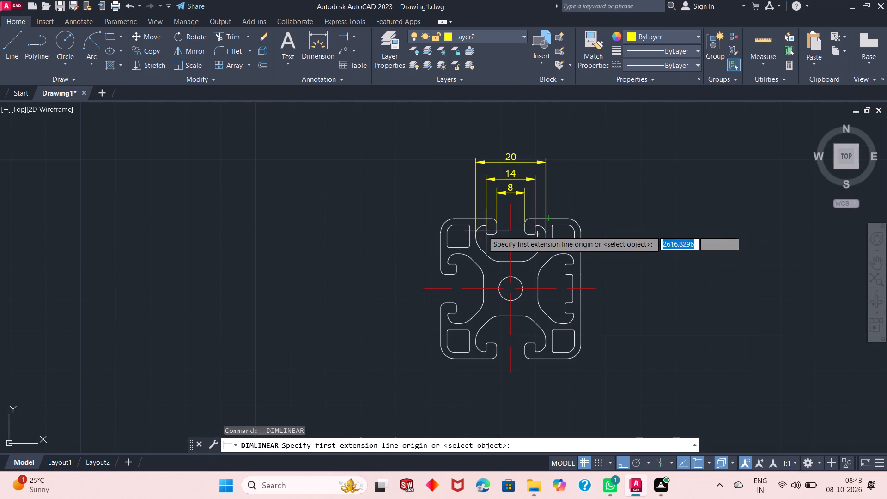
scroll(467, 231, up, 2)
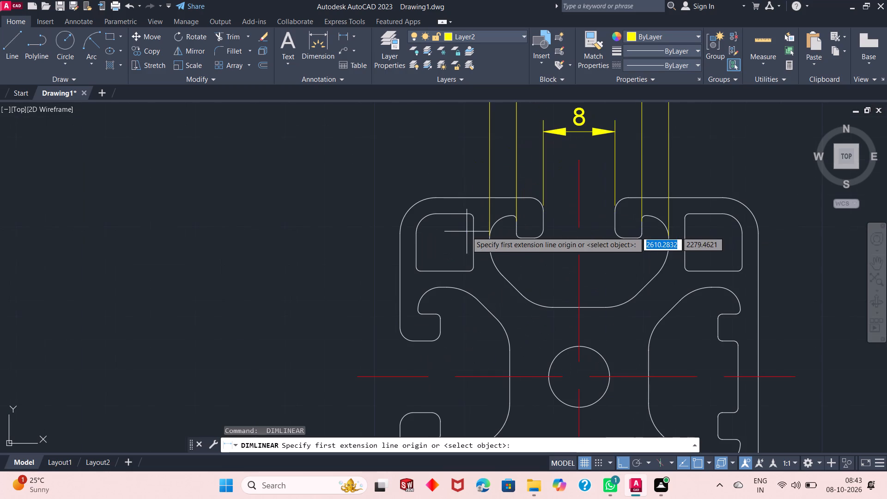
click(472, 242)
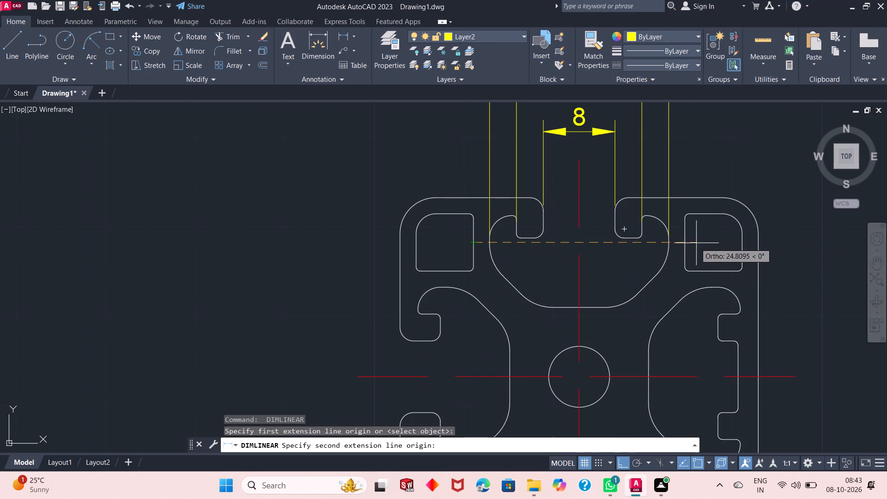
click(685, 241)
scroll(662, 268, down, 2)
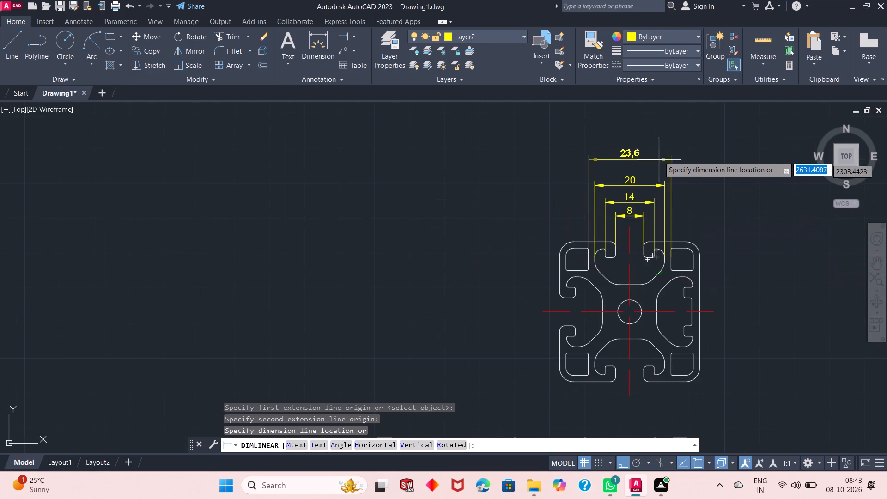
click(656, 171)
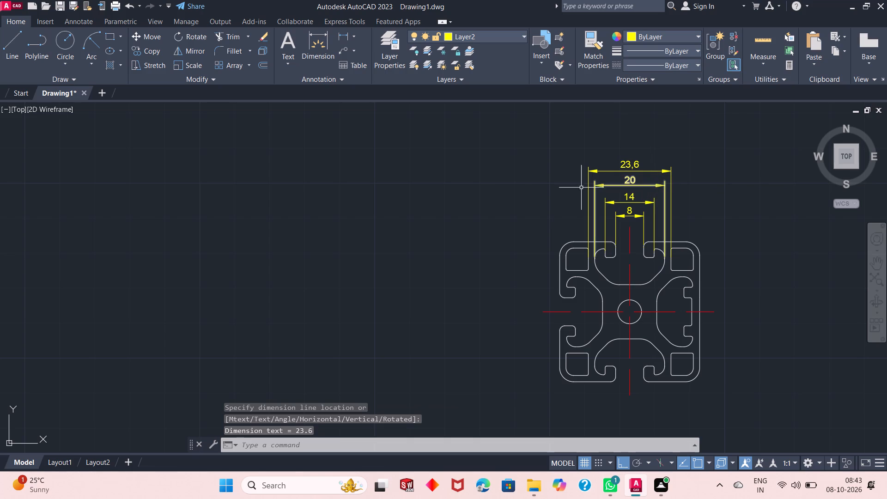
Add a horizontal linear dimension between the outer vertical edges of the two upper corner pockets, stacked above the existing top dimensions.
right_click(482, 183)
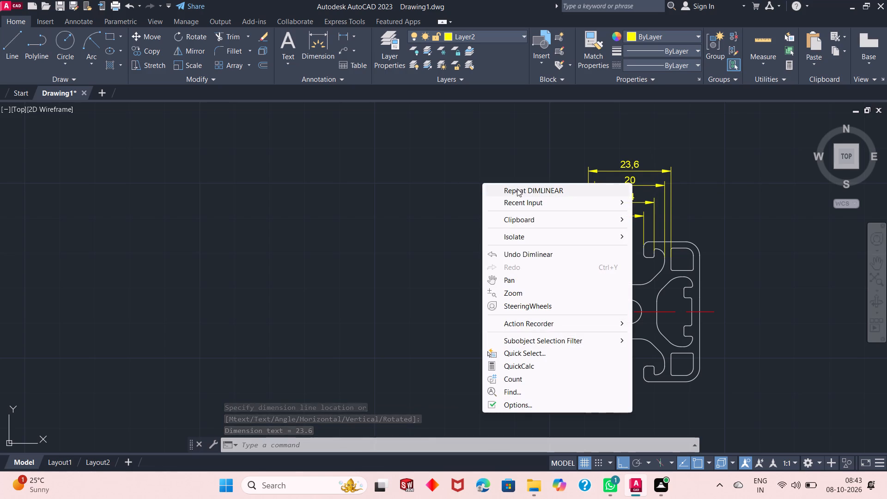
click(517, 189)
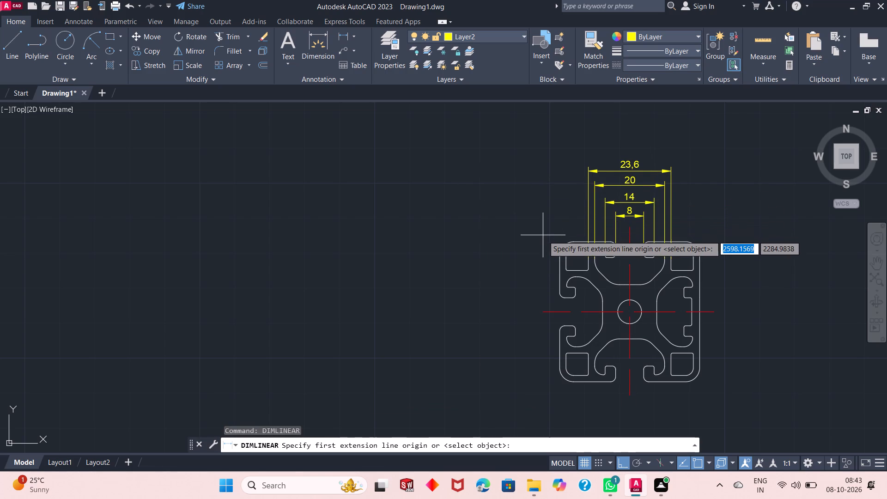
click(565, 260)
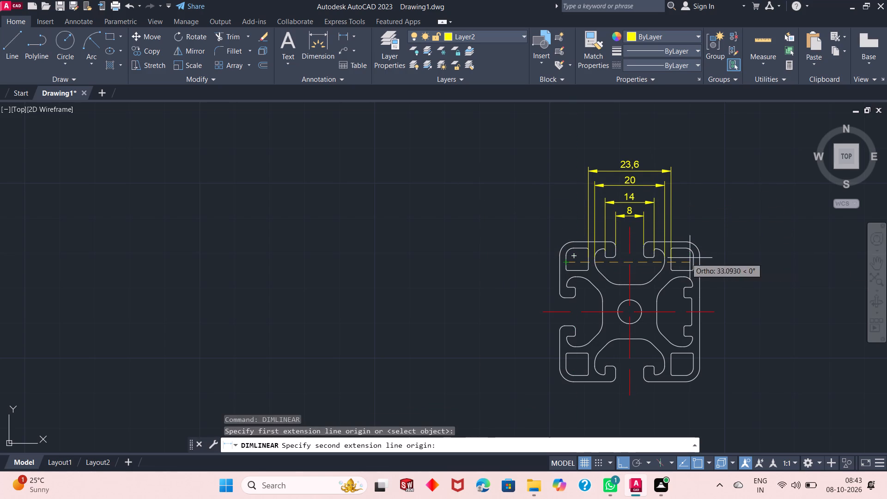
click(694, 264)
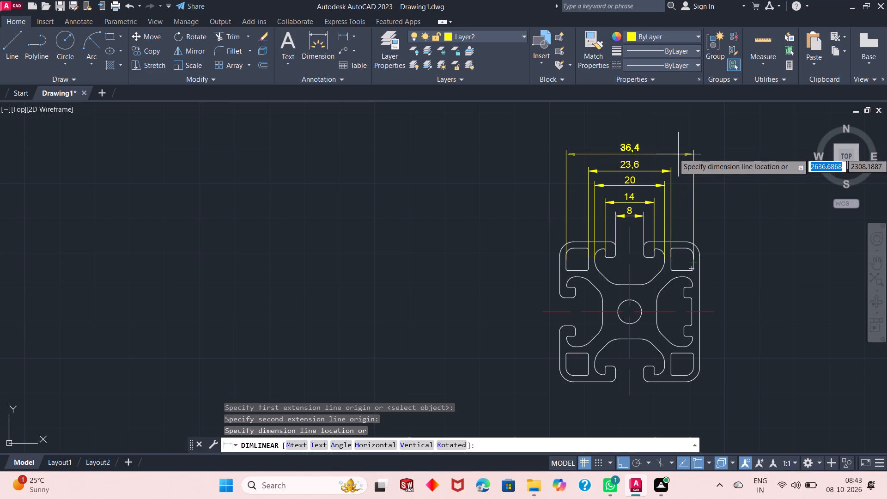
click(678, 153)
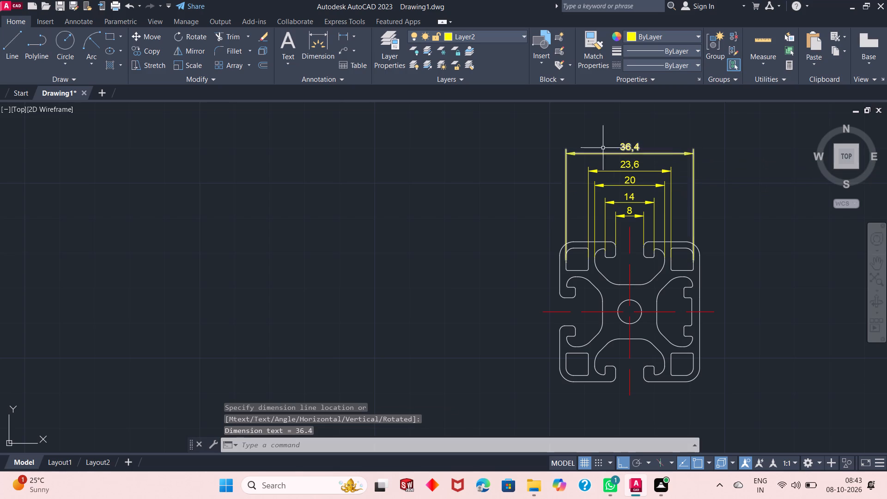
Add a vertical linear dimension from the upper-left pocket's top edge to the lower-left pocket's bottom edge, placed well left of the profile.
scroll(596, 138, down, 1)
scroll(653, 209, up, 1)
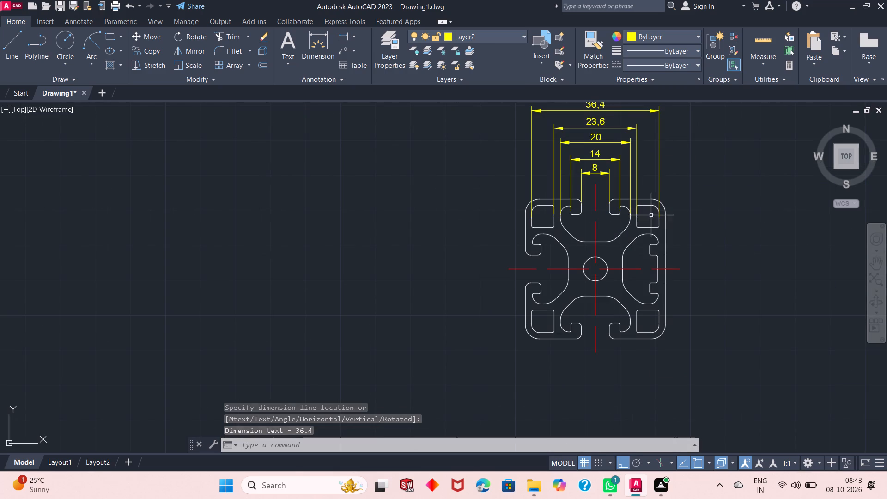
right_click(358, 219)
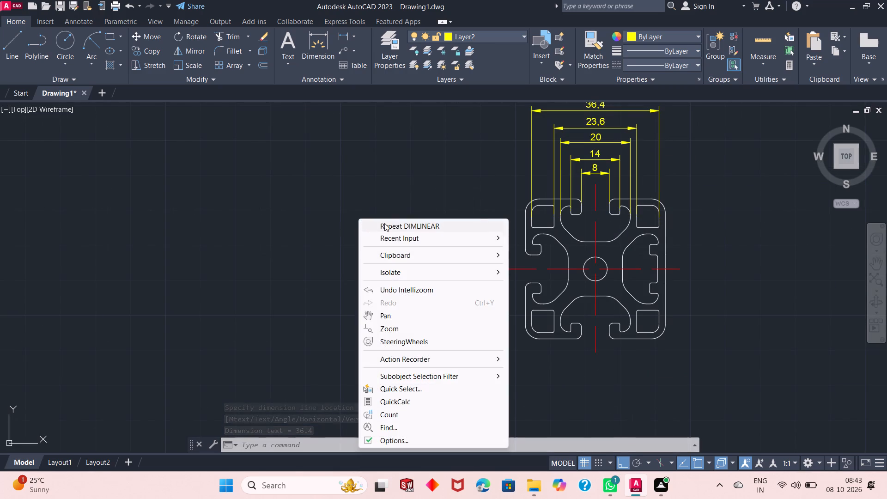
click(384, 223)
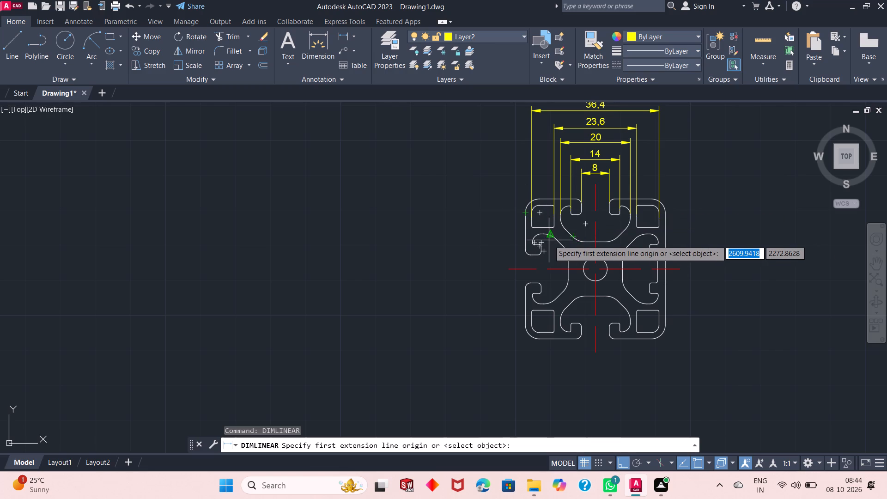
scroll(543, 231, up, 2)
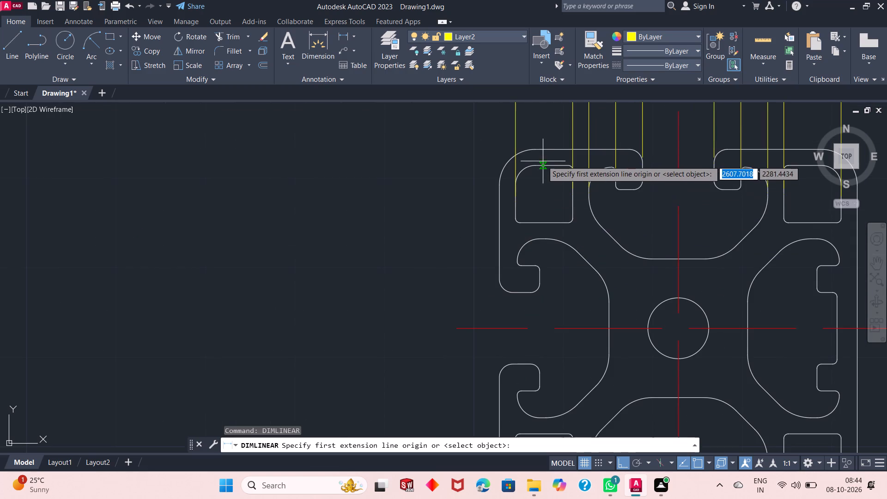
click(548, 165)
scroll(545, 183, down, 2)
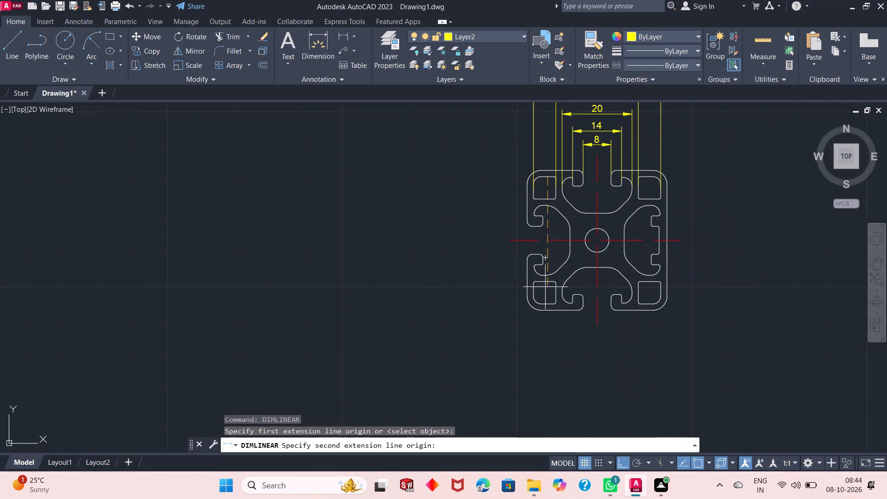
click(545, 302)
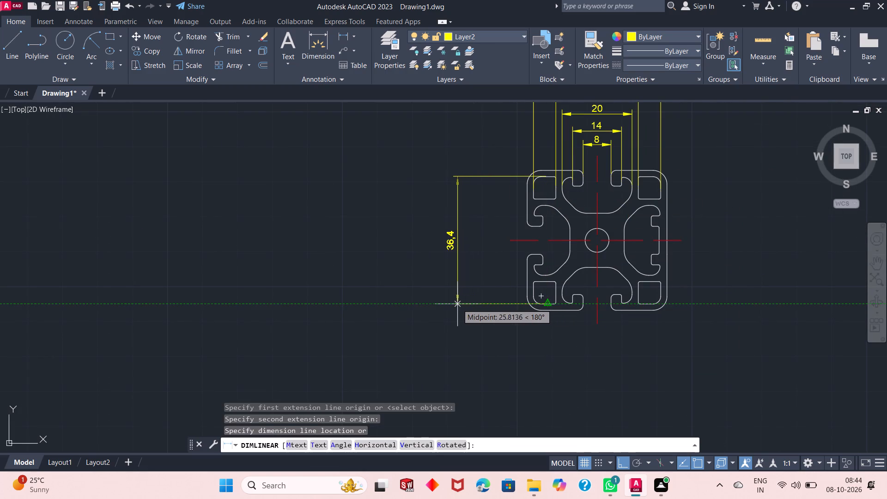
click(456, 304)
Add a vertical linear dimension across the left slot opening, placed just outside the profile's left side.
right_click(393, 265)
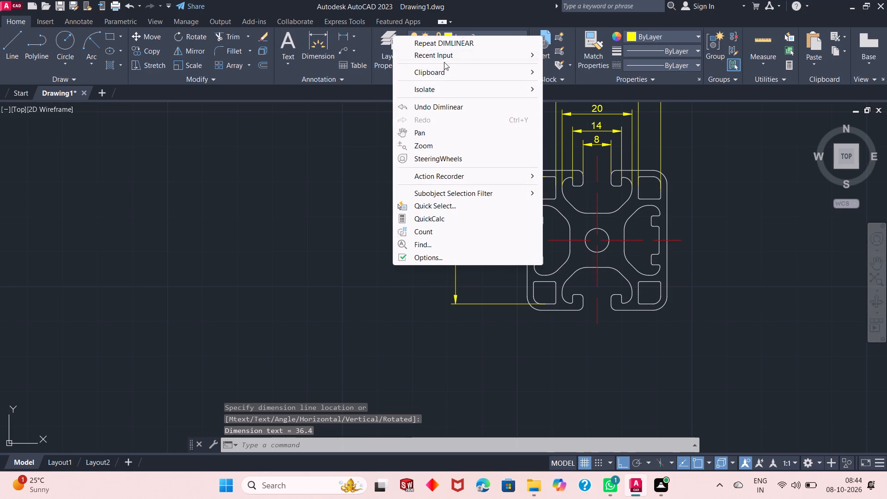
click(454, 38)
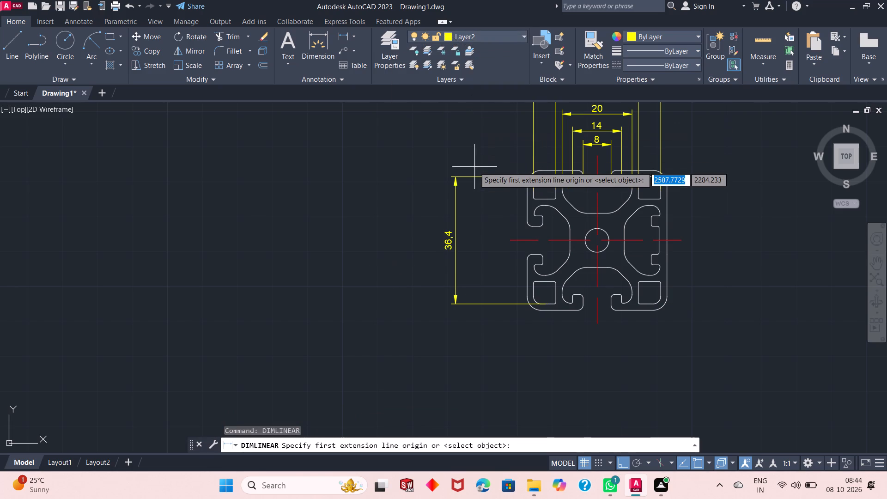
scroll(507, 210, up, 2)
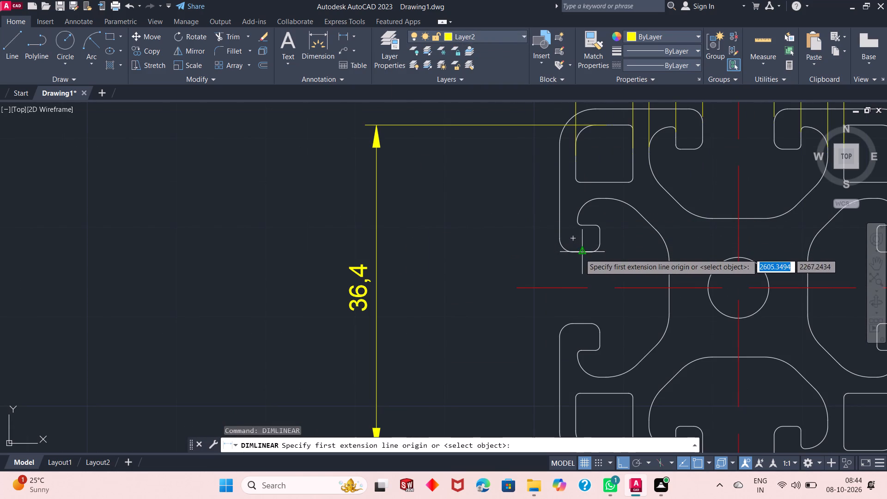
click(580, 254)
click(581, 321)
click(534, 323)
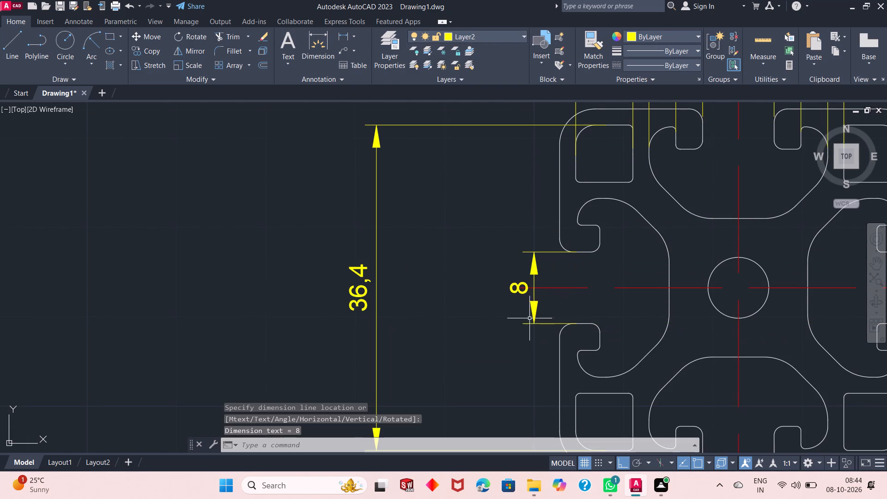
Add a vertical linear dimension between the cavity-side edges of the two left slot lips, placed left of the slot opening dimension.
right_click(427, 176)
click(465, 183)
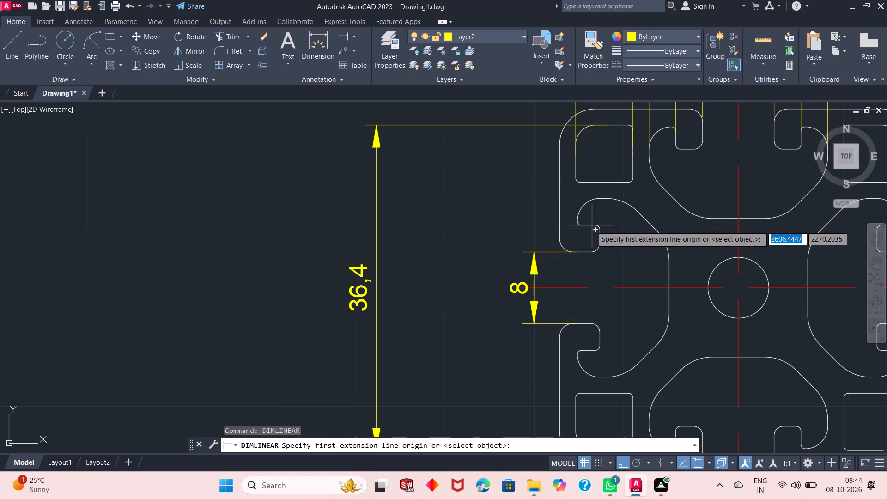
click(589, 227)
click(589, 349)
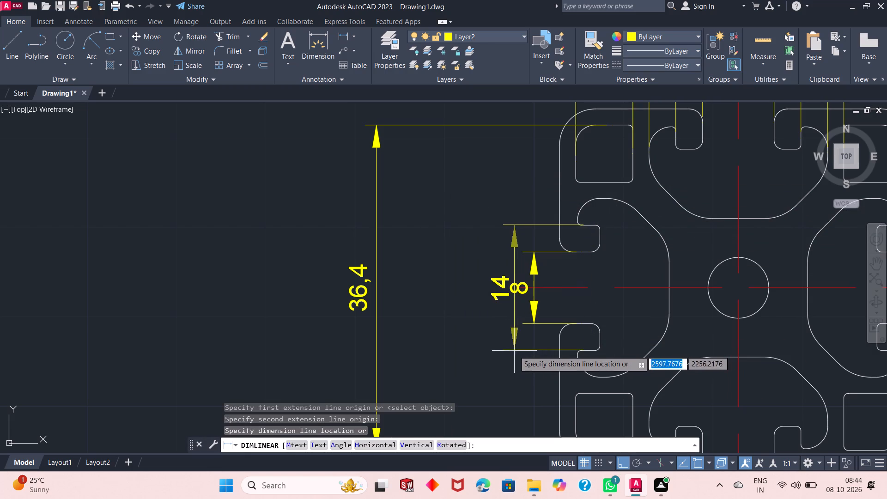
click(503, 353)
Add a vertical linear dimension across the full height of the left slot cavity, placed left of the slot lip dimension.
right_click(454, 208)
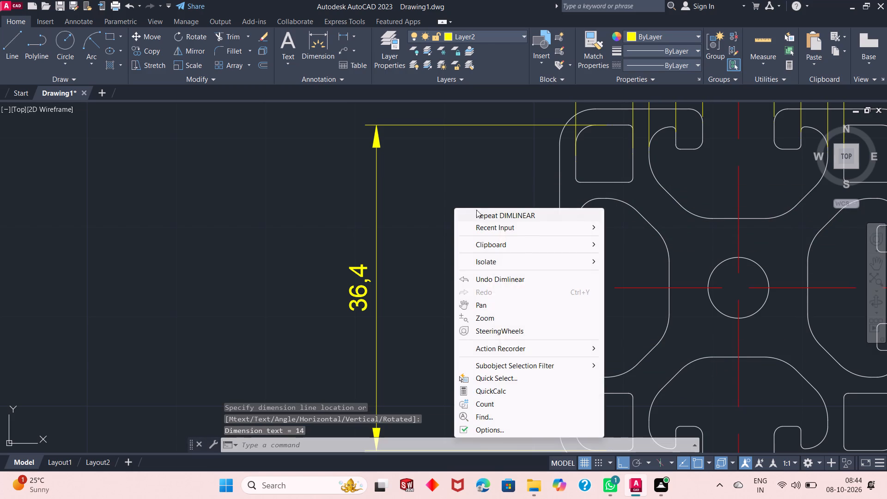
click(484, 217)
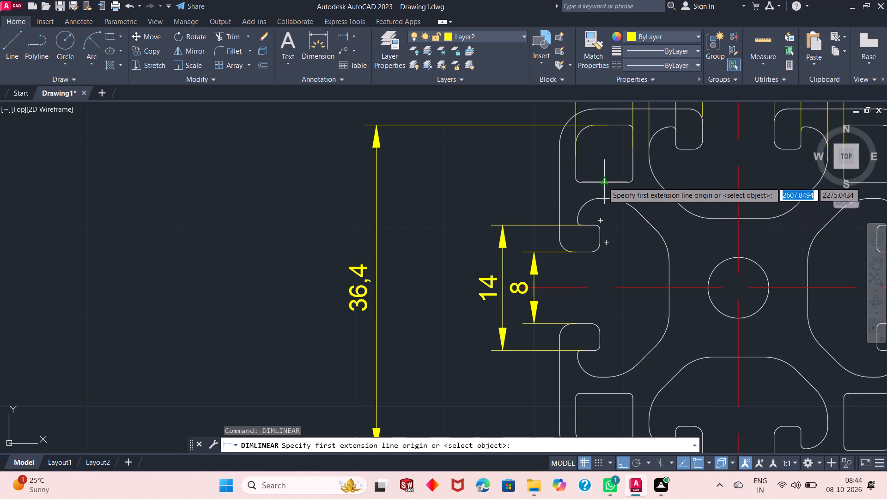
click(602, 199)
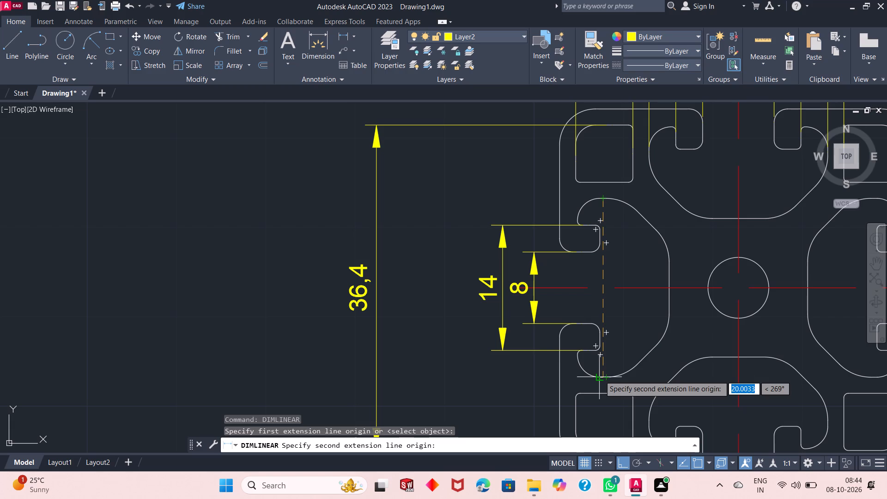
click(600, 376)
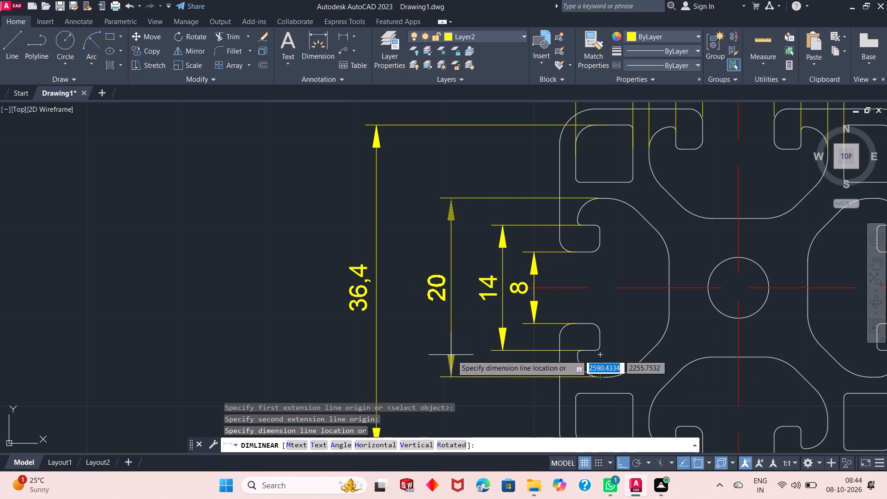
click(464, 354)
Add a vertical linear dimension between the facing horizontal edges of the two left corner pockets, between the cavity and outer pocket dimensions.
right_click(420, 187)
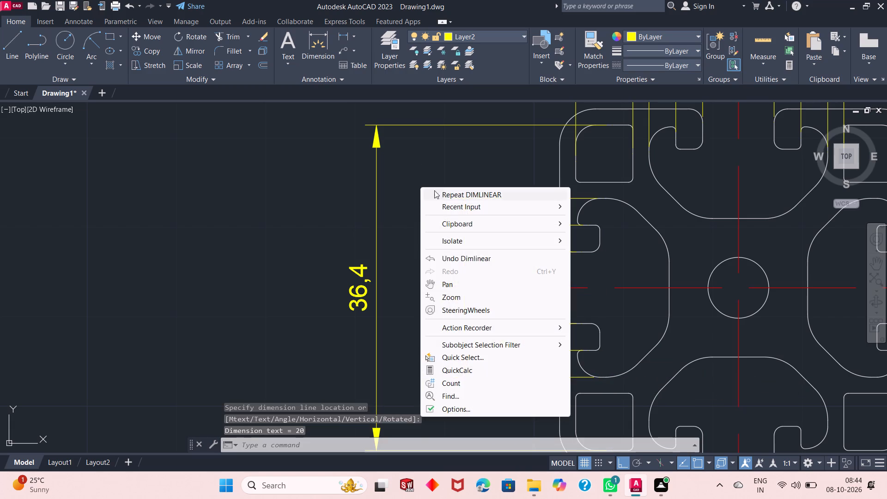
click(447, 195)
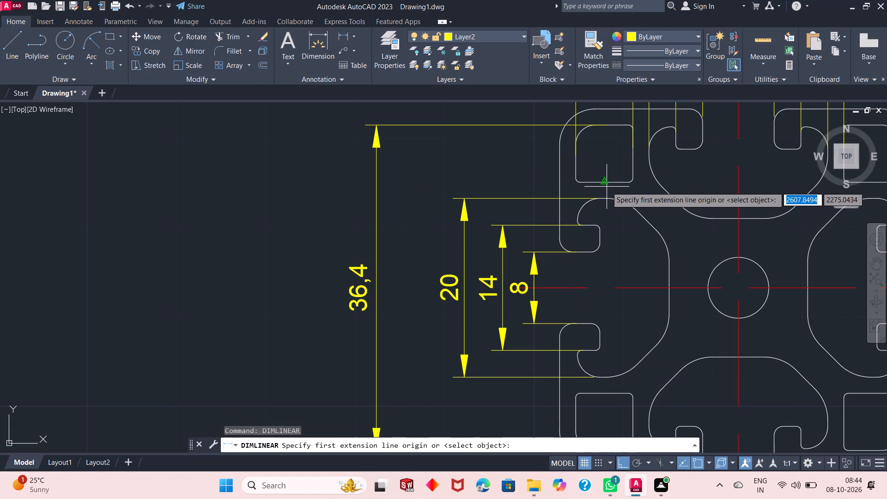
click(605, 184)
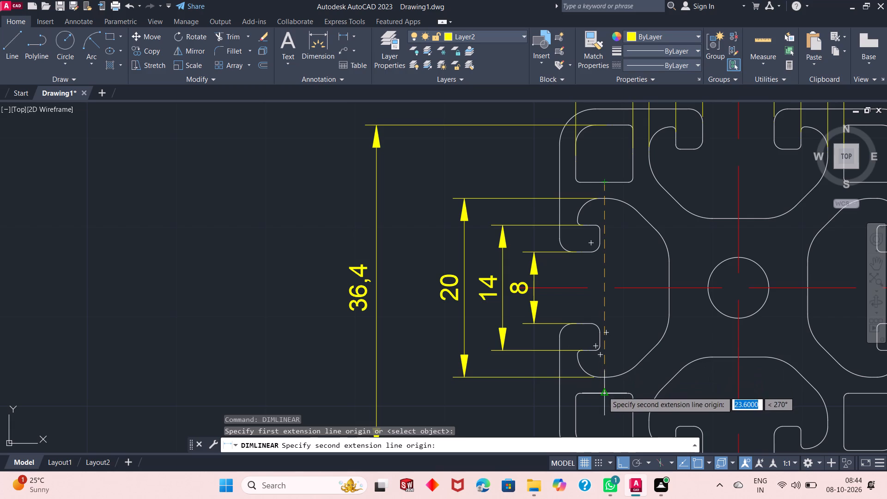
click(604, 393)
click(424, 396)
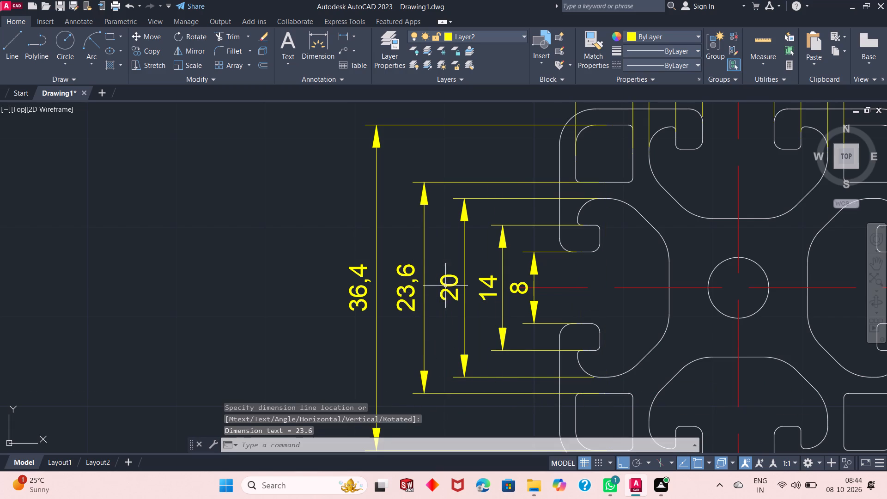
Add a horizontal linear dimension for the overall profile width between its left and right outer edges, placed below the profile.
scroll(441, 265, down, 2)
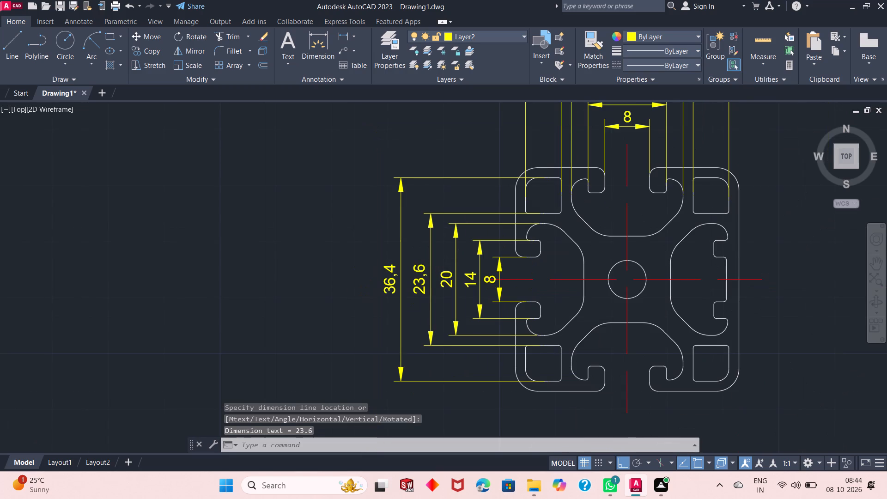
scroll(448, 230, down, 1)
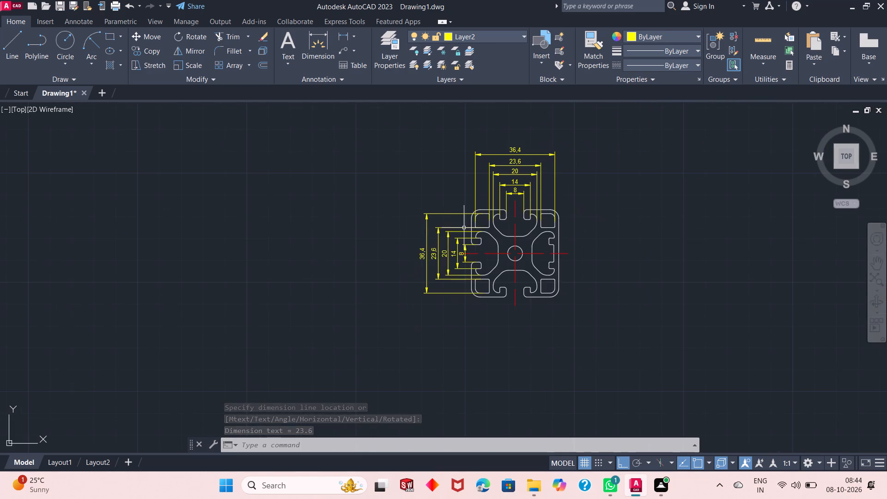
scroll(563, 254, up, 1)
right_click(599, 183)
click(631, 188)
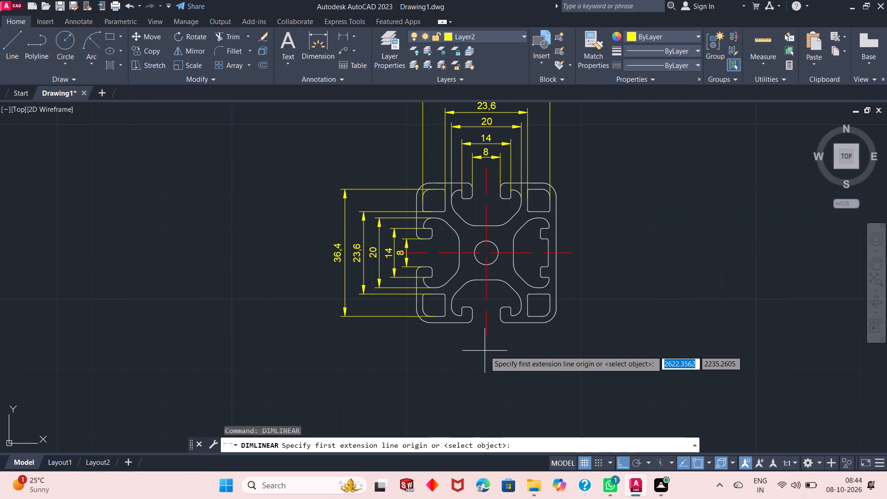
click(416, 305)
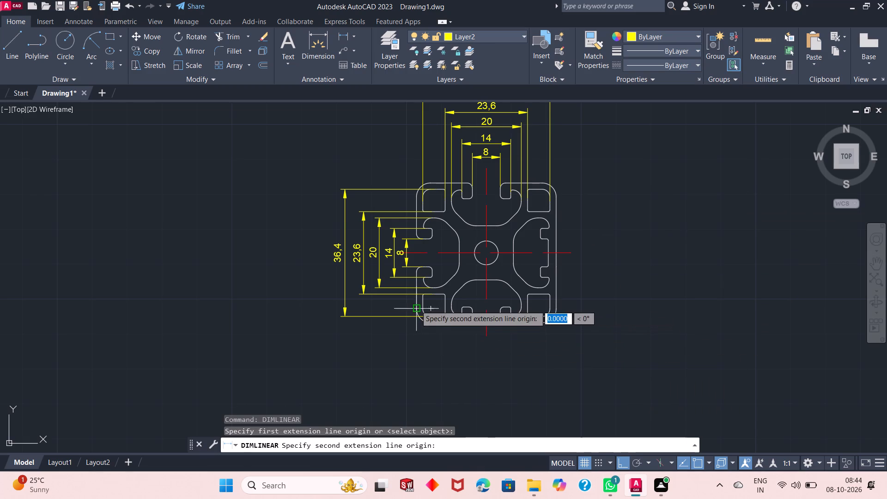
click(559, 308)
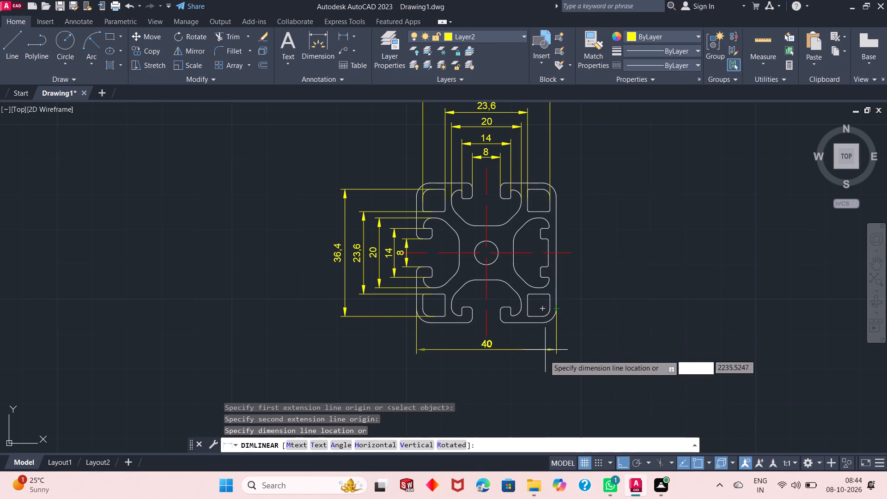
click(549, 382)
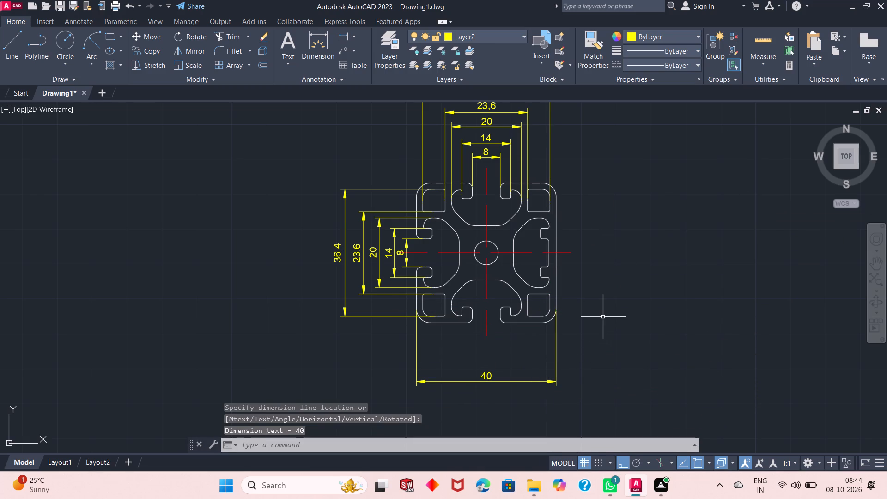
Add a horizontal linear dimension between the cavity-side vertical edges of the left and right slot lips, placed between the profile and the overall width dimension.
right_click(603, 317)
click(680, 98)
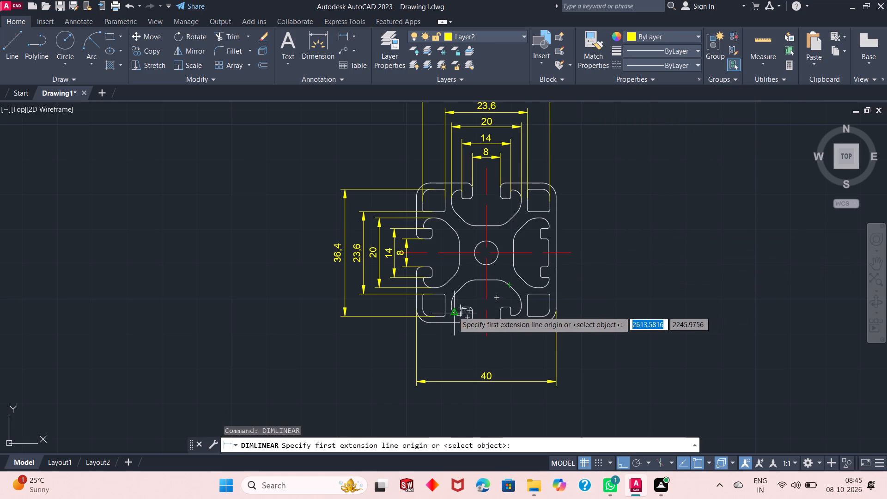
scroll(450, 278, up, 2)
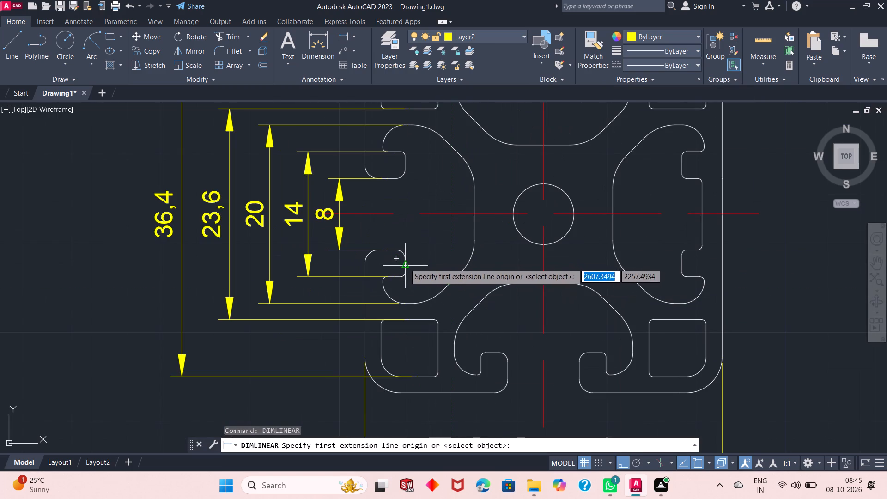
click(405, 264)
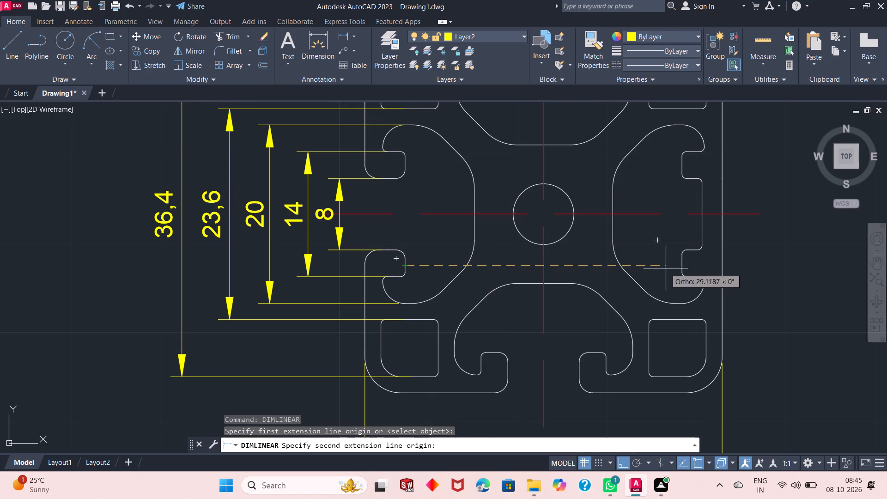
click(682, 265)
scroll(660, 286, up, 2)
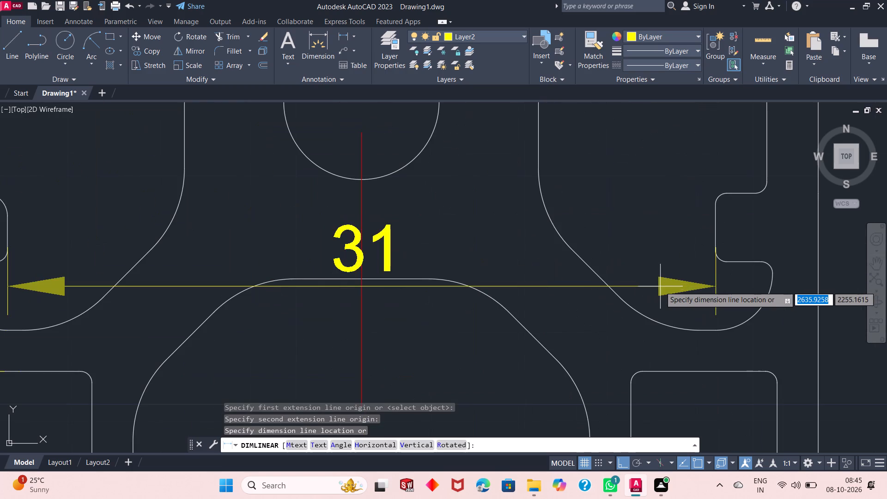
scroll(660, 287, down, 4)
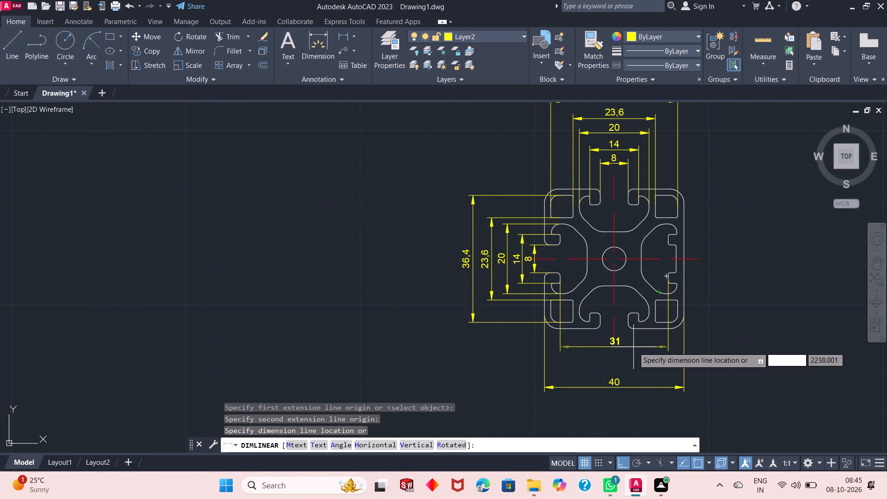
click(633, 347)
Add a horizontal linear dimension between the outermost edges of the left and right slot cavities, placed between the lip and overall width dimensions.
right_click(713, 308)
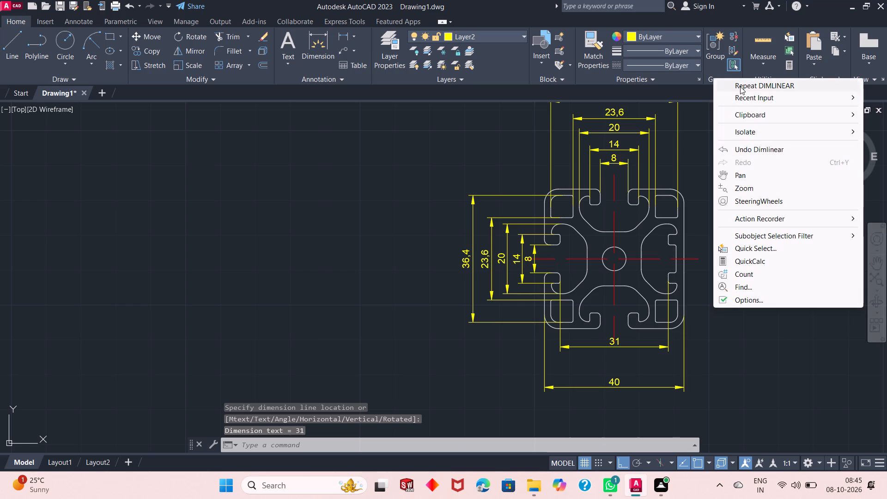
click(740, 86)
scroll(659, 296, up, 1)
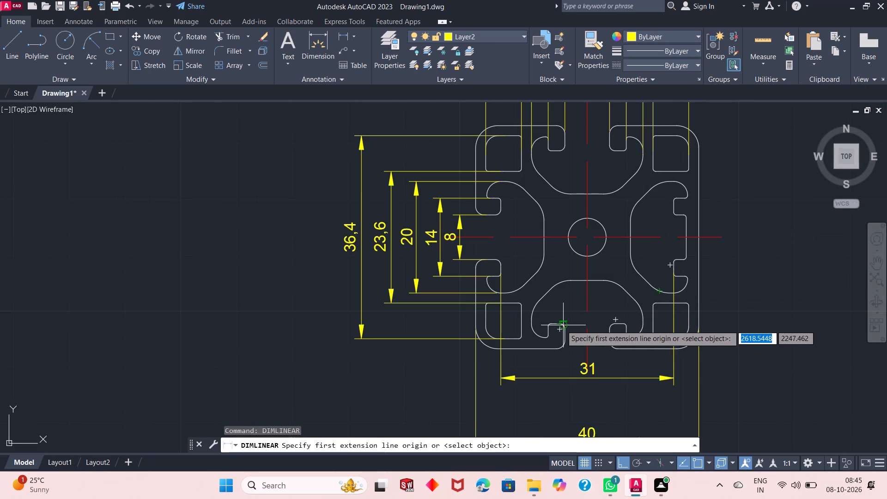
scroll(487, 280, up, 2)
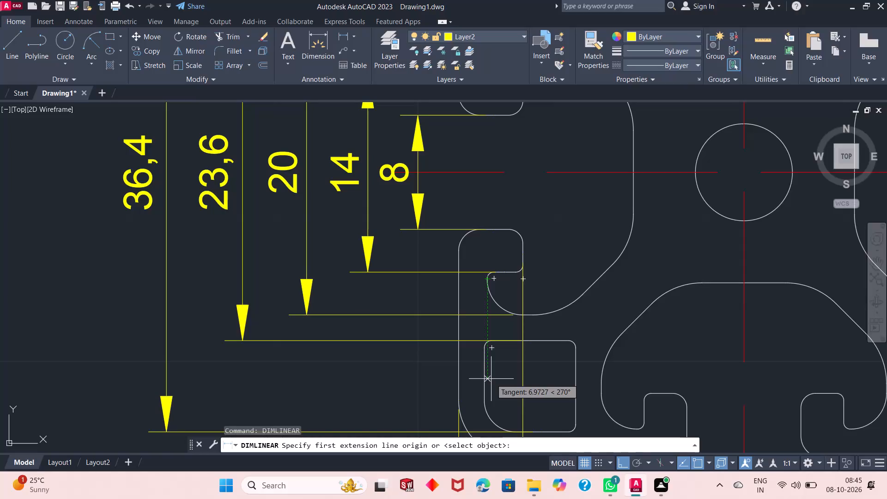
scroll(491, 379, up, 1)
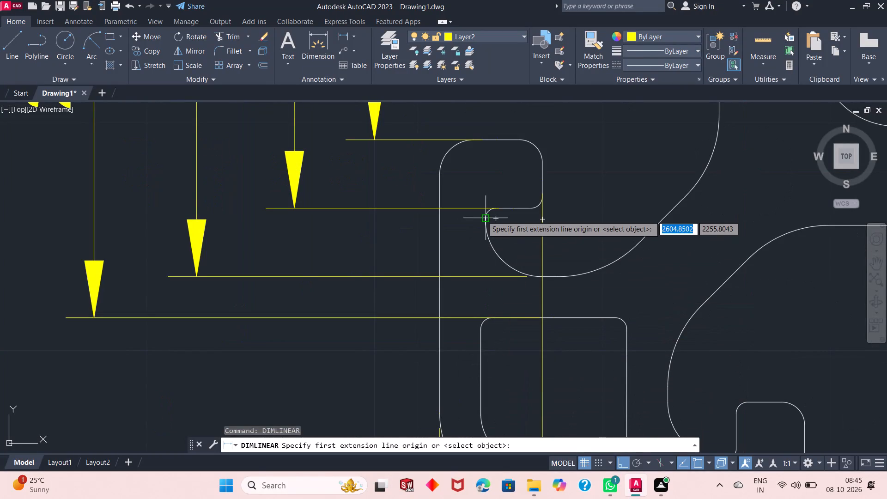
click(482, 215)
scroll(468, 286, down, 1)
scroll(645, 265, up, 1)
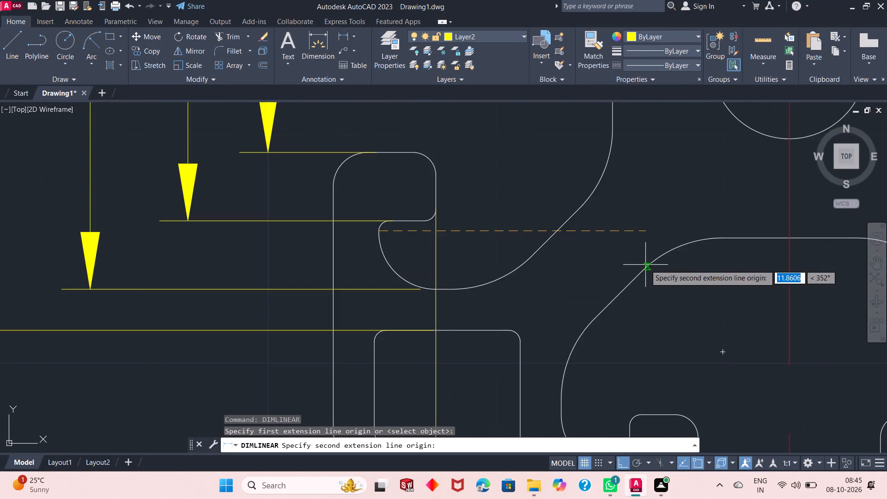
scroll(645, 265, down, 4)
scroll(718, 261, up, 2)
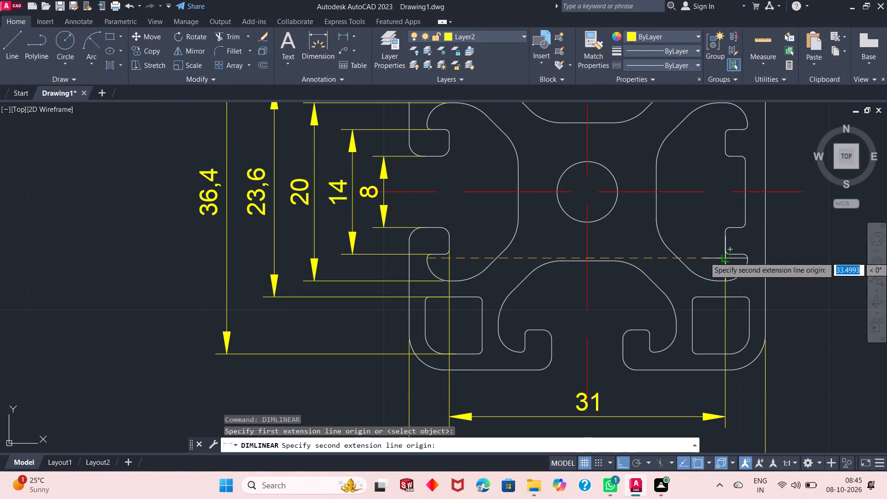
click(749, 258)
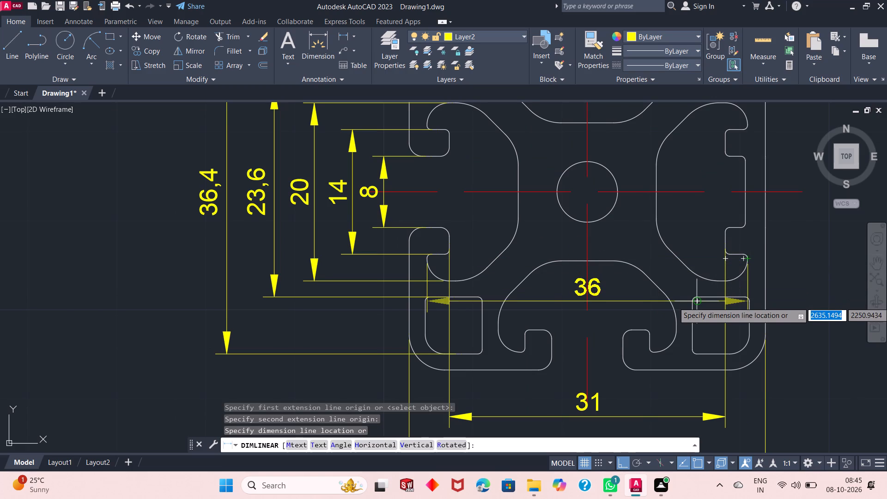
scroll(660, 295, down, 1)
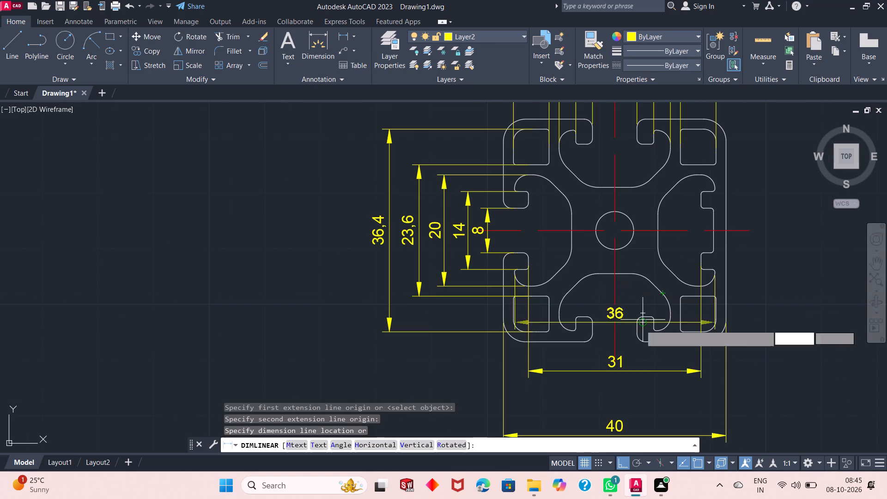
click(644, 398)
scroll(590, 377, down, 2)
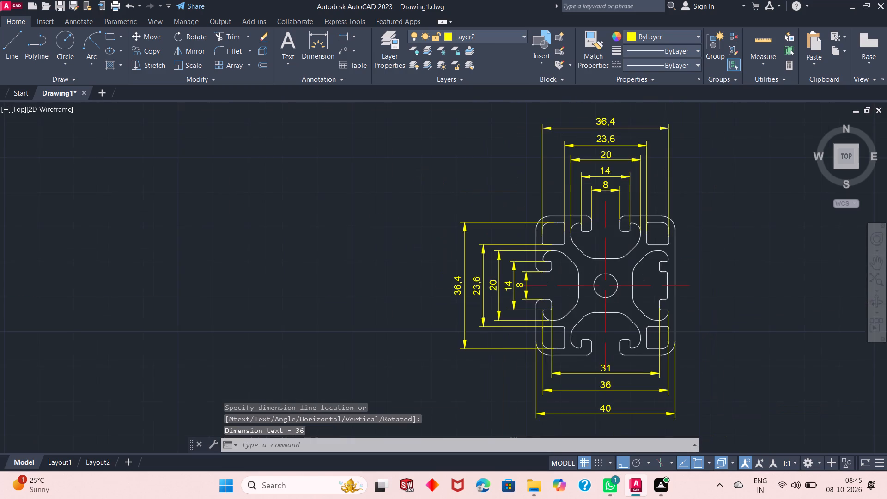
Add a vertical linear dimension between the facing lip edges of the right slot, placed just right of the profile.
scroll(687, 332, up, 2)
scroll(473, 297, down, 1)
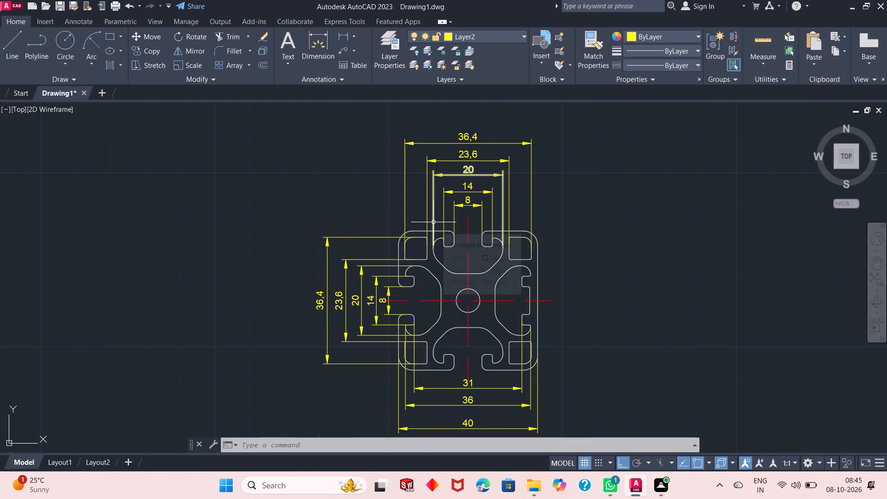
right_click(555, 150)
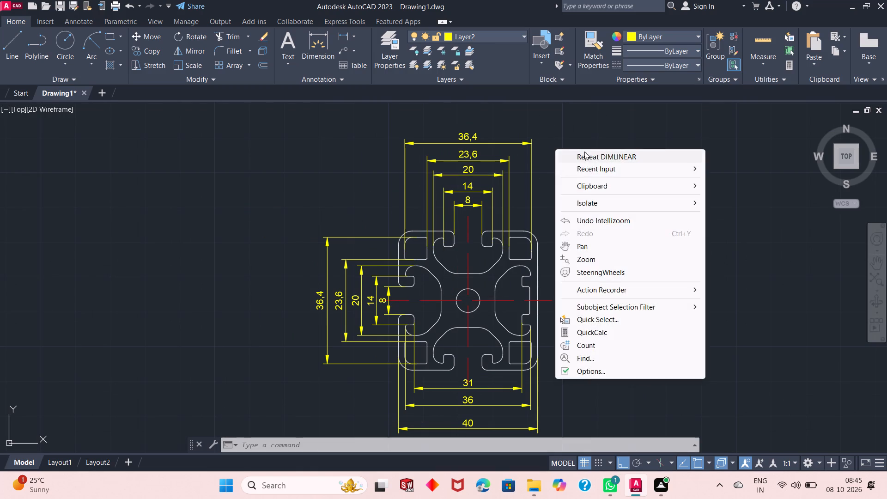
click(602, 154)
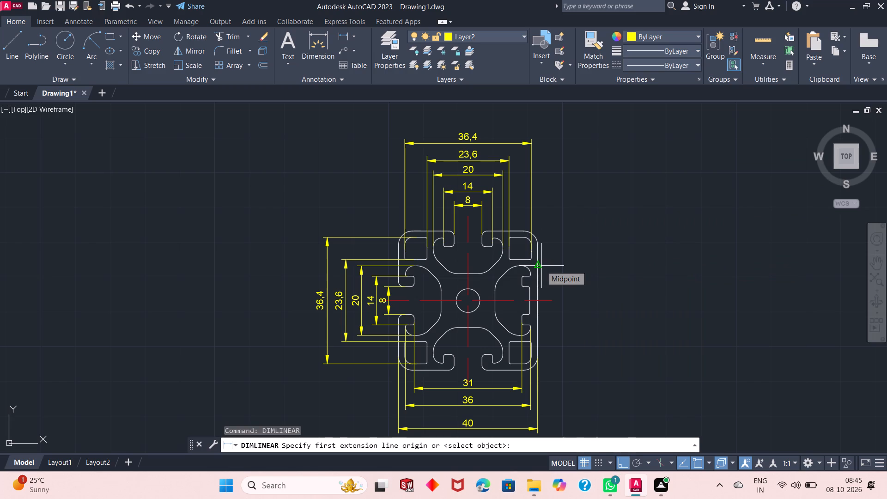
scroll(541, 320, up, 1)
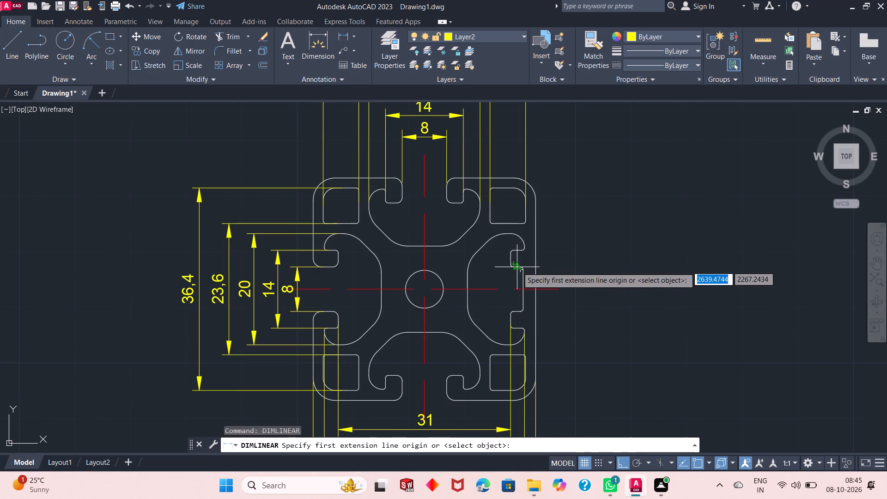
click(517, 267)
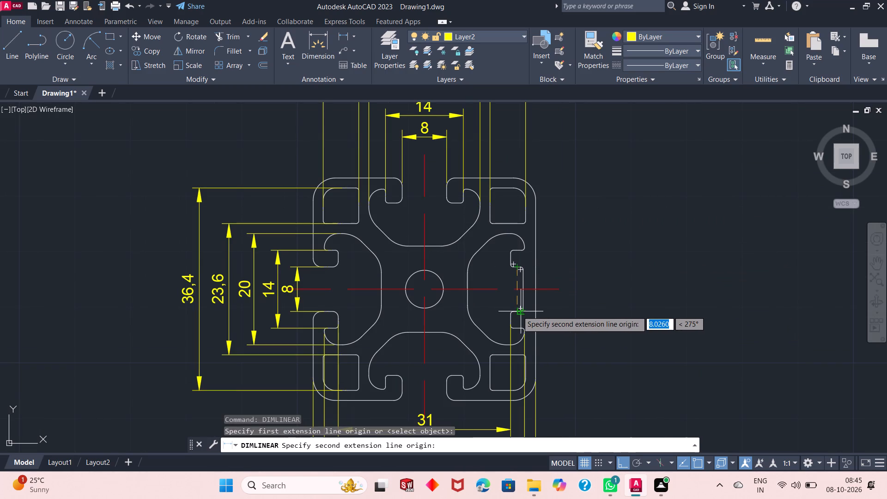
click(517, 311)
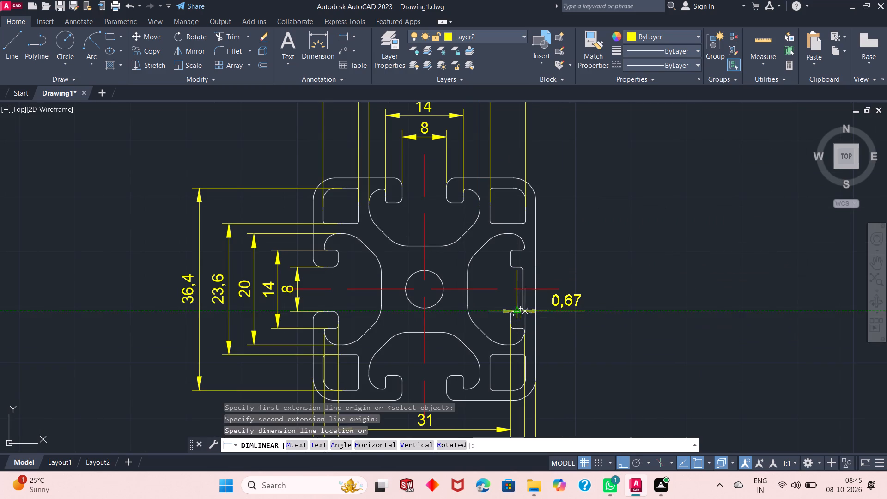
click(568, 279)
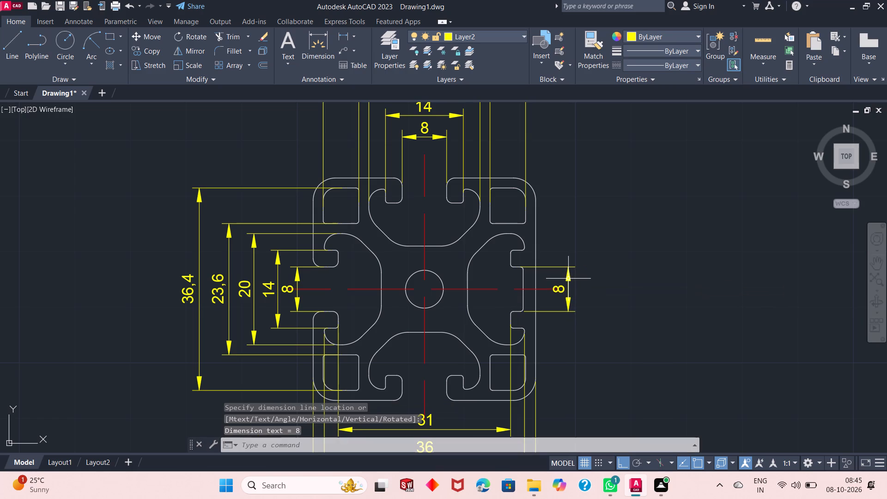
Add a vertical linear dimension between the cavity-side edges of the two right slot lips, placed right of the slot opening dimension.
right_click(609, 162)
click(656, 168)
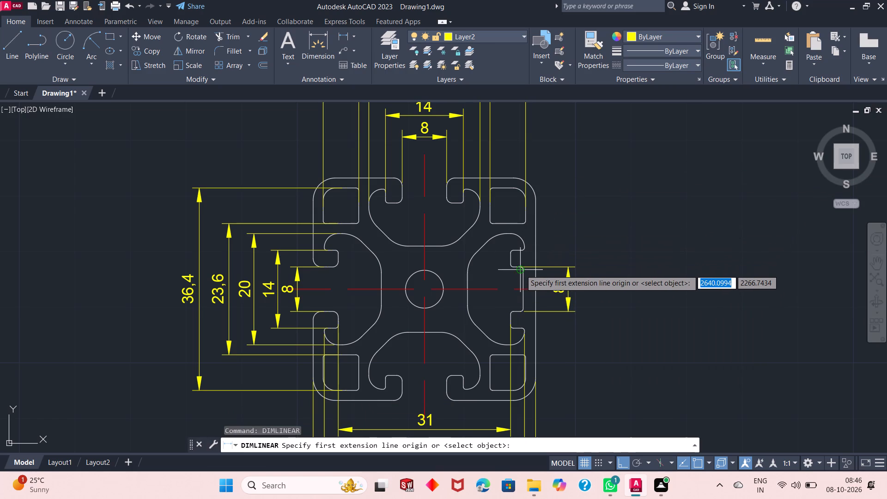
click(517, 250)
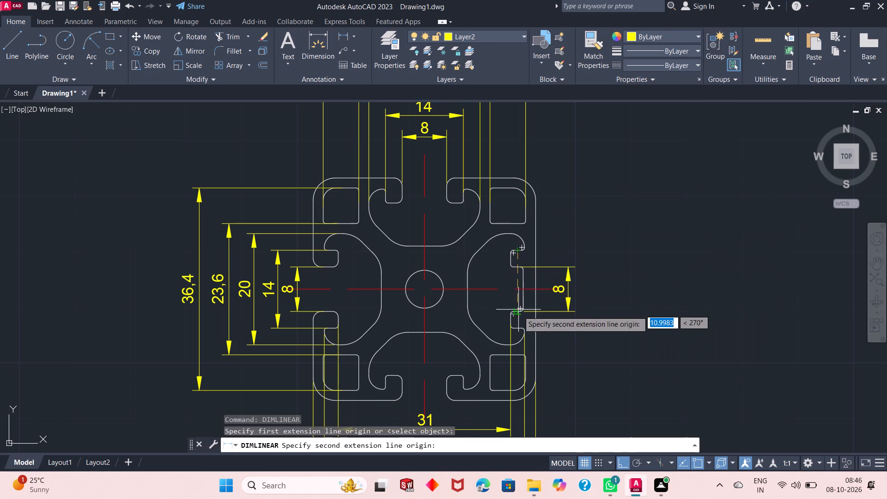
click(519, 329)
click(589, 316)
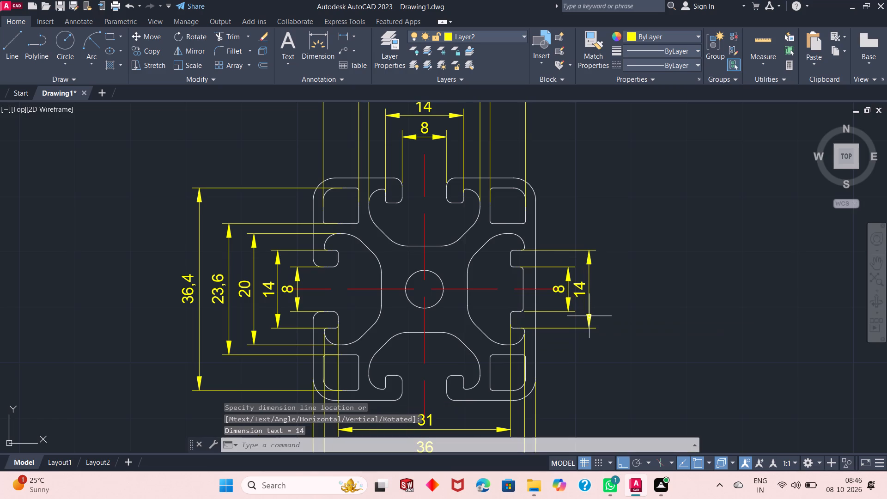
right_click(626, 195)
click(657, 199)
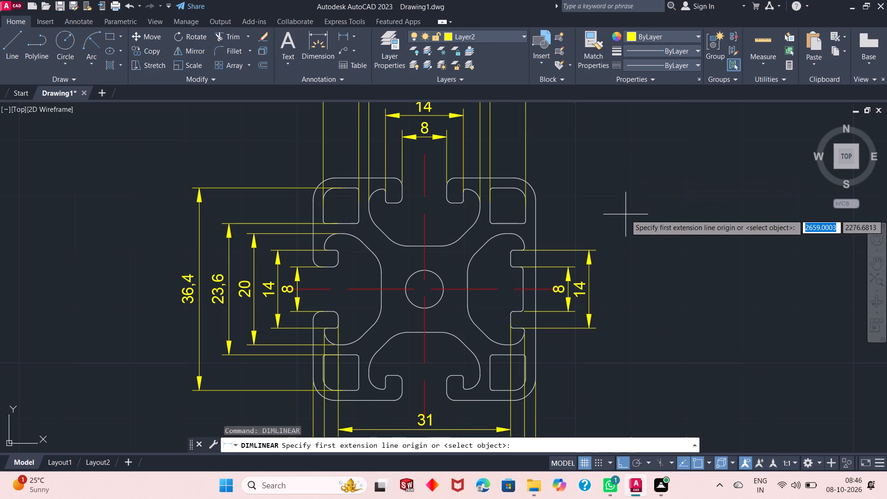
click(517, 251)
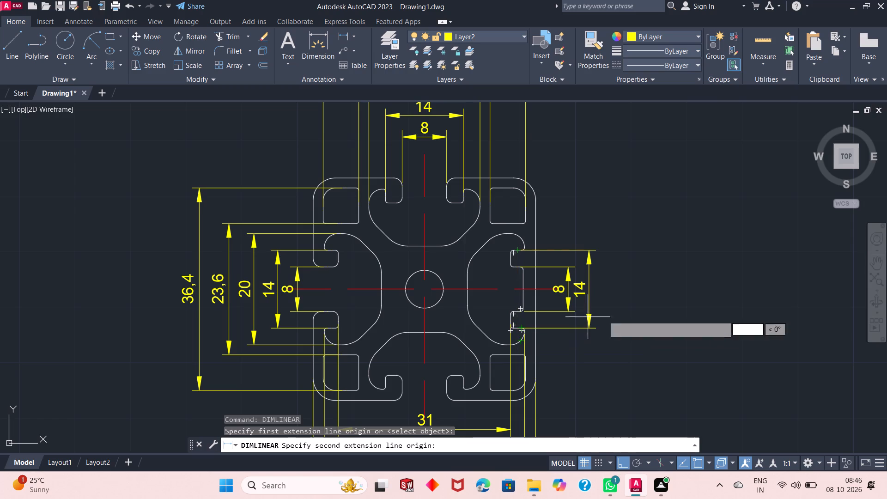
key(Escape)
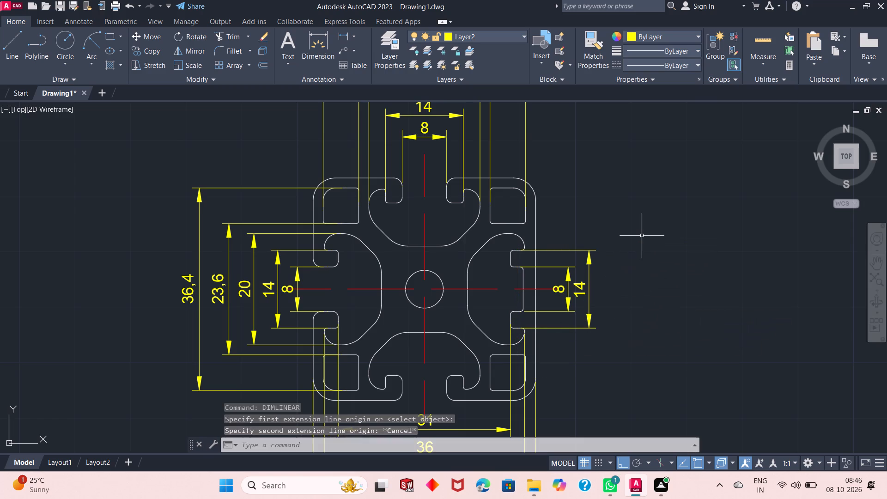
Add a vertical linear dimension across the full height of the right slot cavity, placed right of the slot lip dimension.
right_click(620, 211)
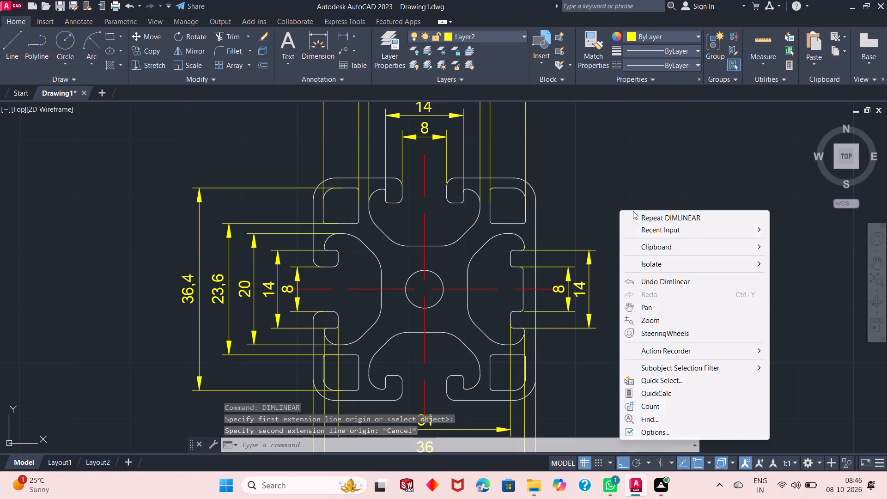
click(645, 213)
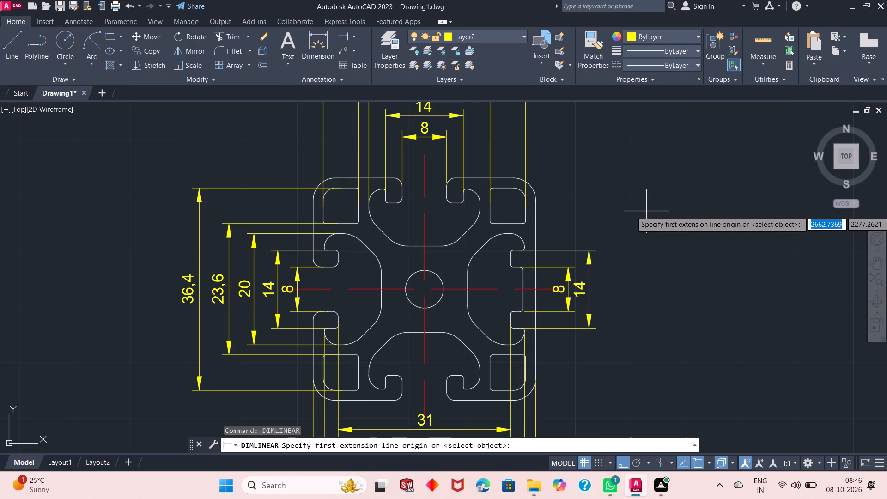
click(508, 233)
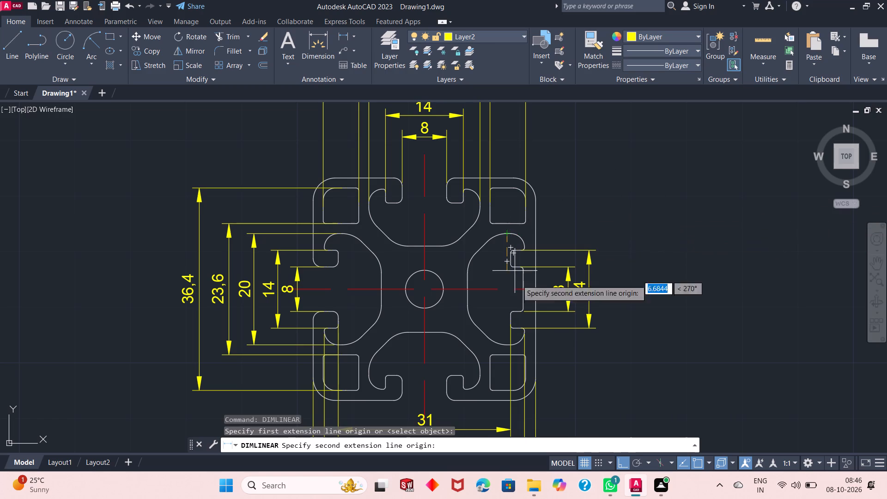
click(505, 344)
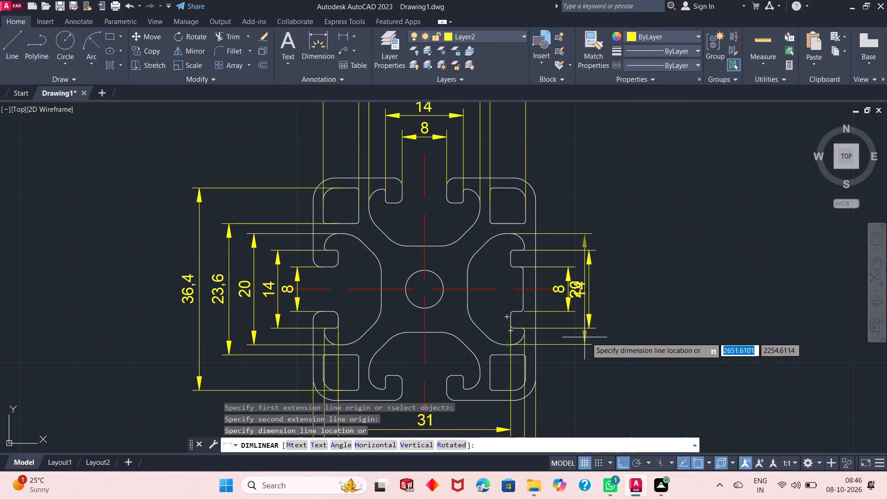
click(622, 337)
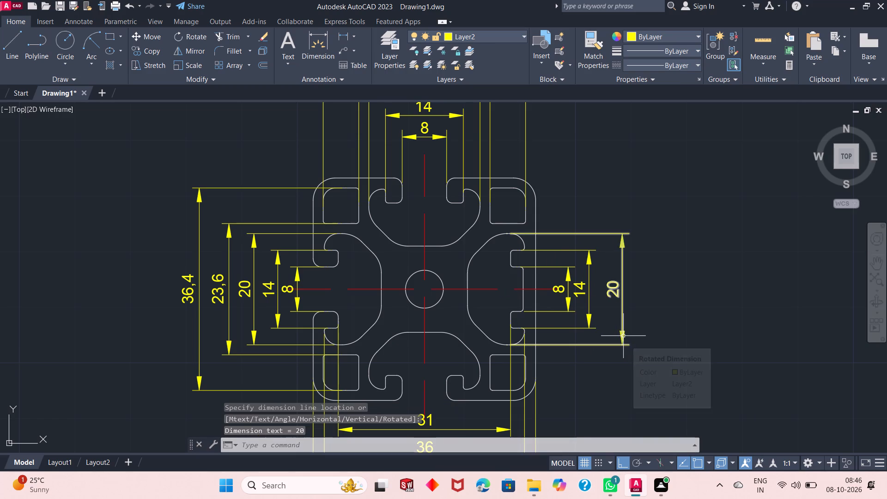
Add a vertical linear dimension across the profile's full height, placed outside the right slot cavity height dimension.
right_drag(593, 187, 592, 183)
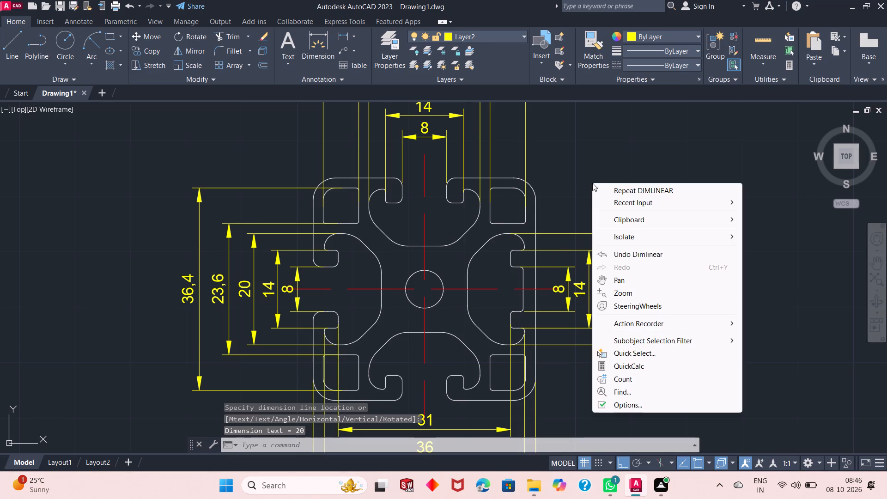
click(632, 189)
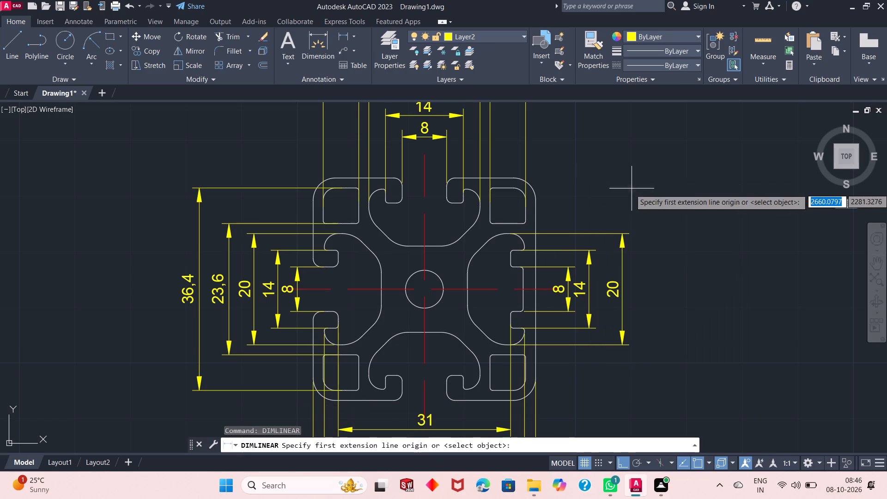
click(510, 179)
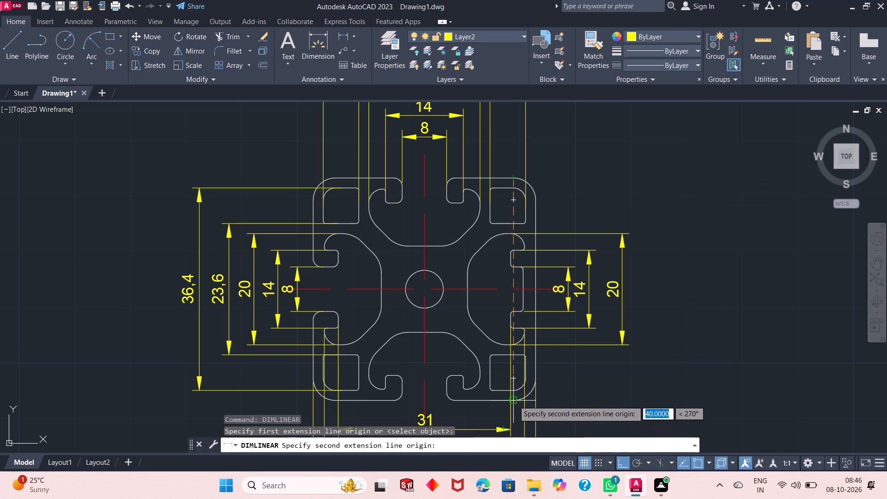
click(514, 401)
click(651, 373)
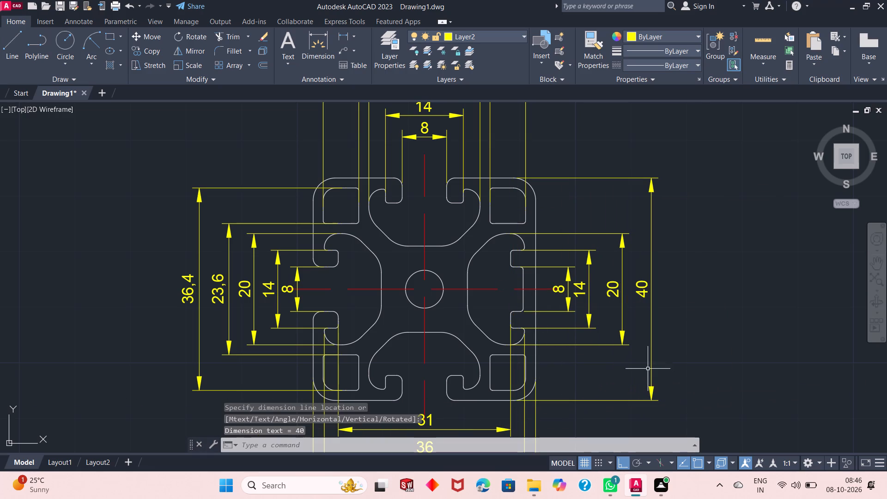
Set the ISO-25 dimension style's text height to 1.5 and keep ISO-25 as the current style.
scroll(575, 310, down, 2)
scroll(556, 336, up, 1)
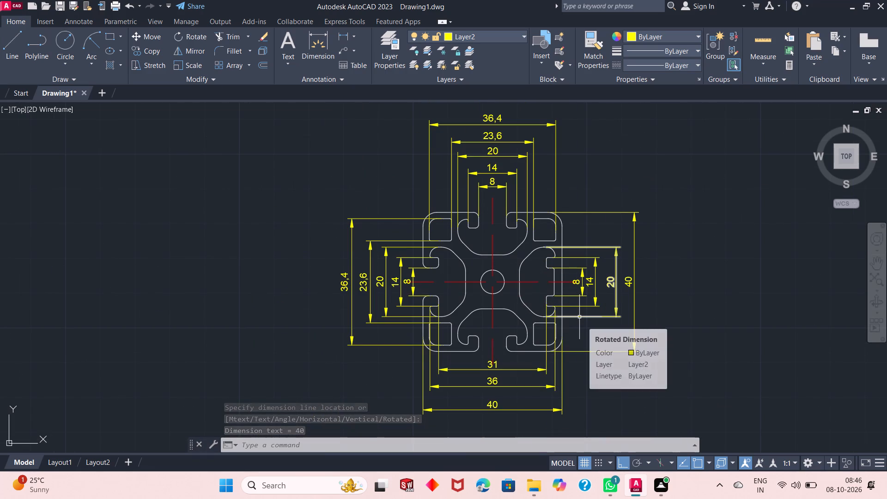
key(d)
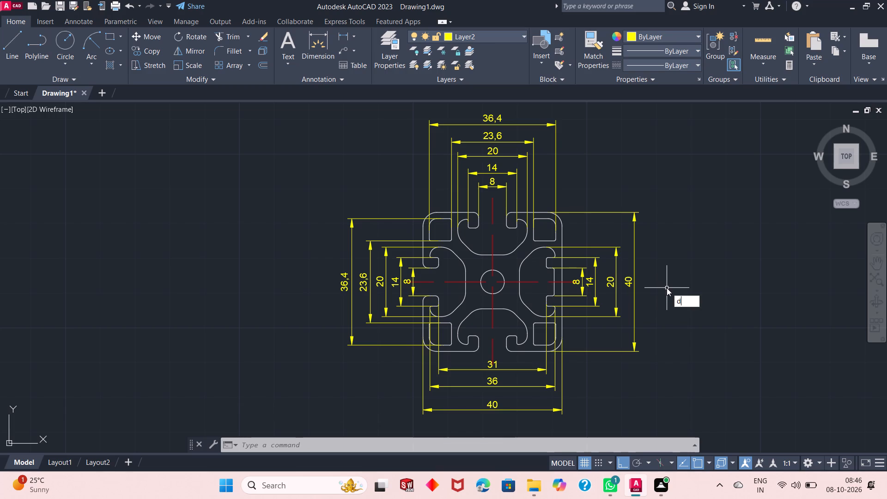
key(Return)
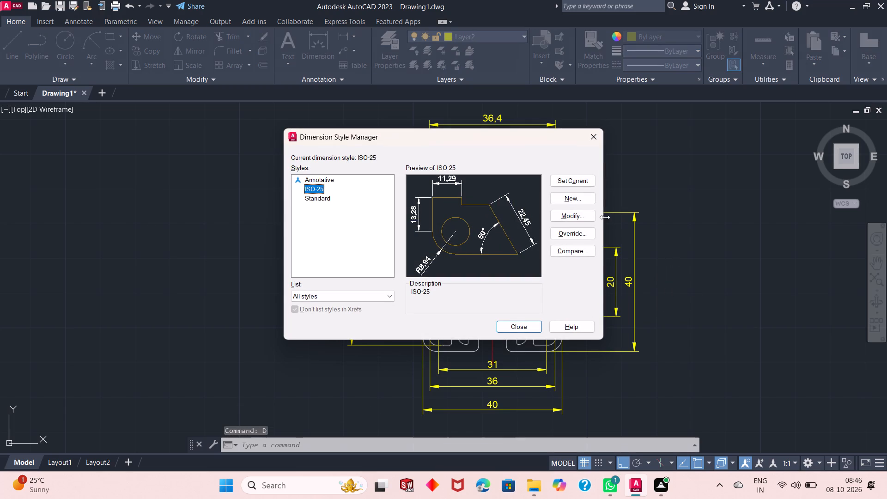
click(571, 184)
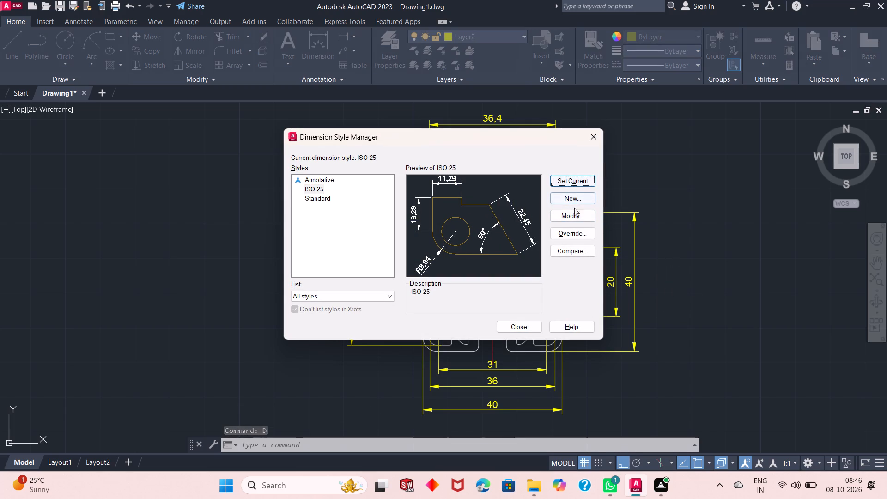
click(574, 212)
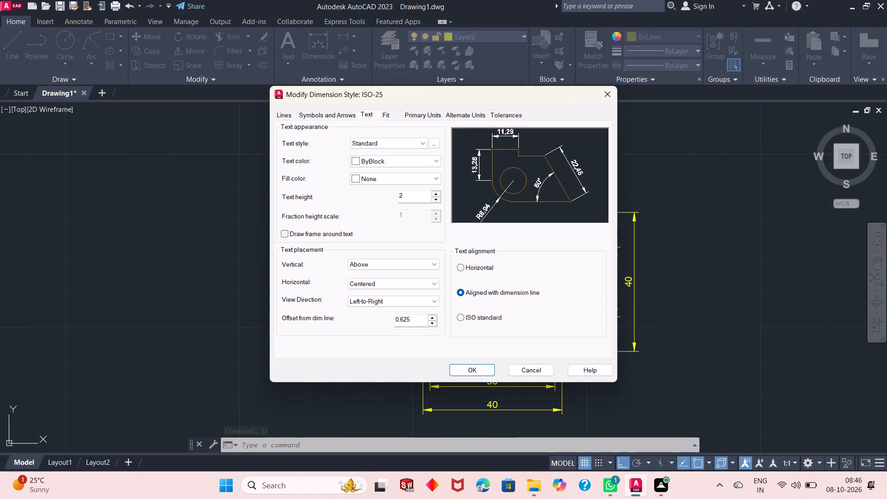
double_click(406, 200)
text(1.5)
key(Return)
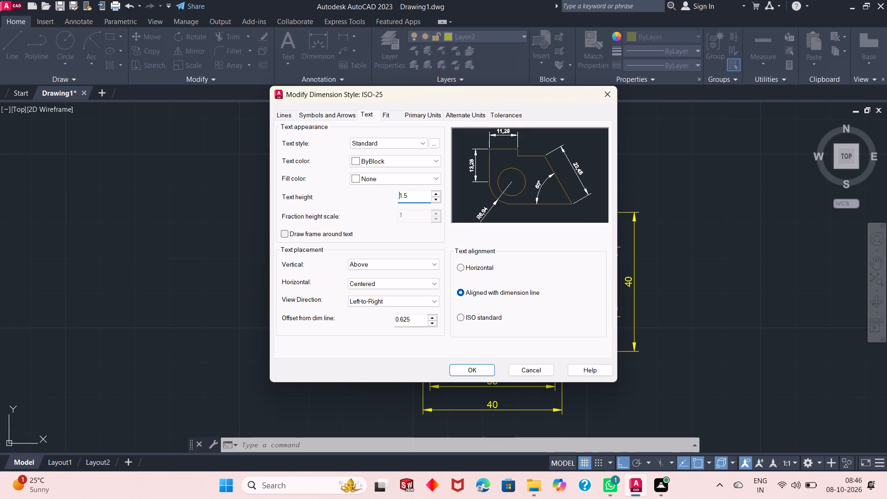
click(474, 370)
click(572, 178)
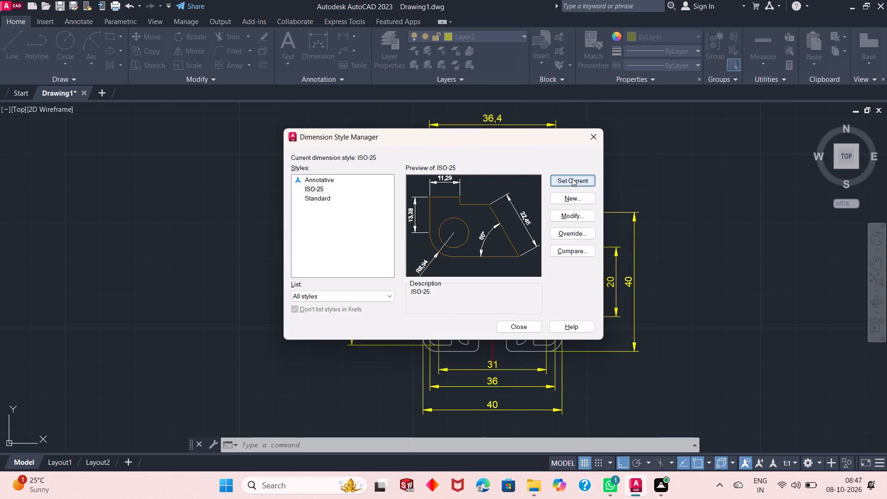
click(521, 330)
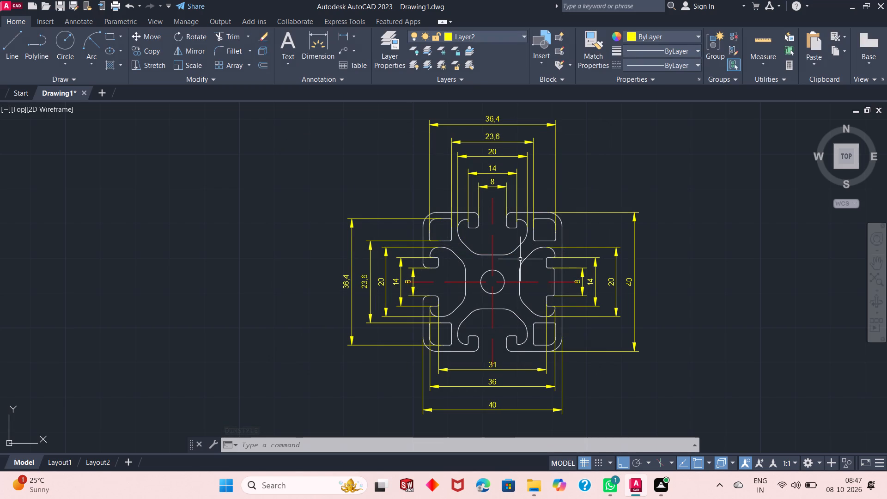
Add a radius dimension to the small cavity-side corner fillet at the tip of the top slot's left lip, placed below-left of it.
scroll(520, 259, up, 1)
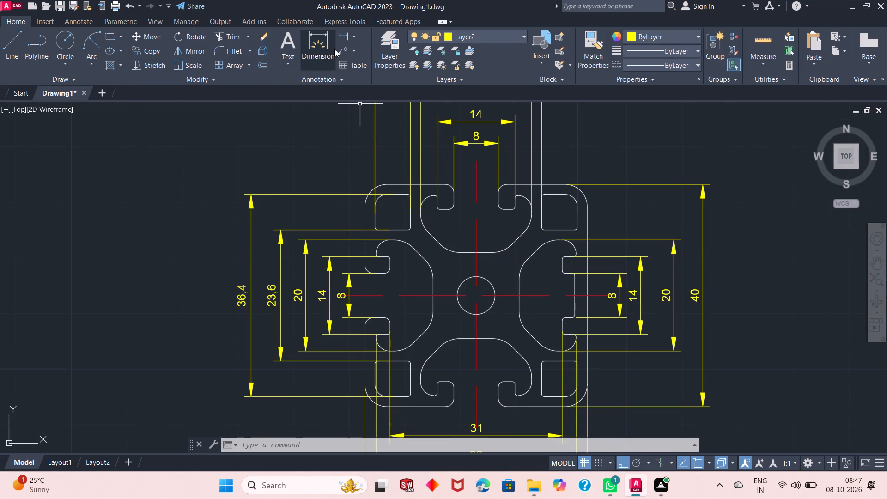
click(351, 38)
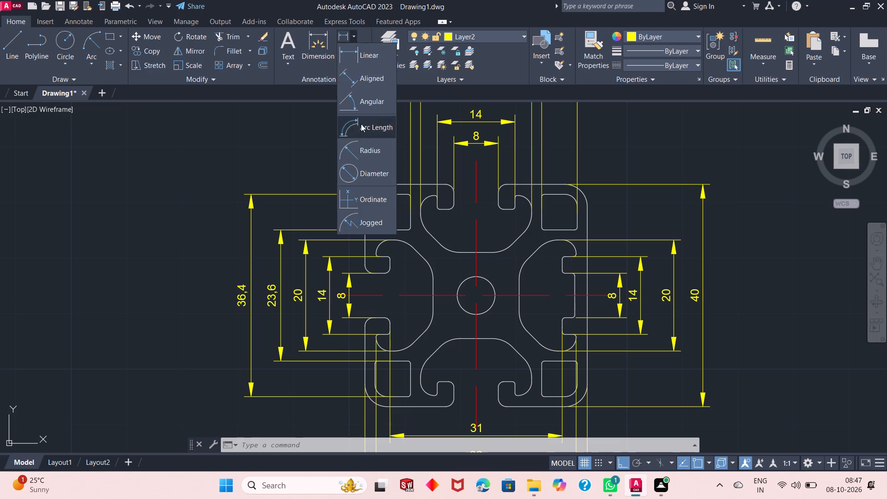
click(364, 153)
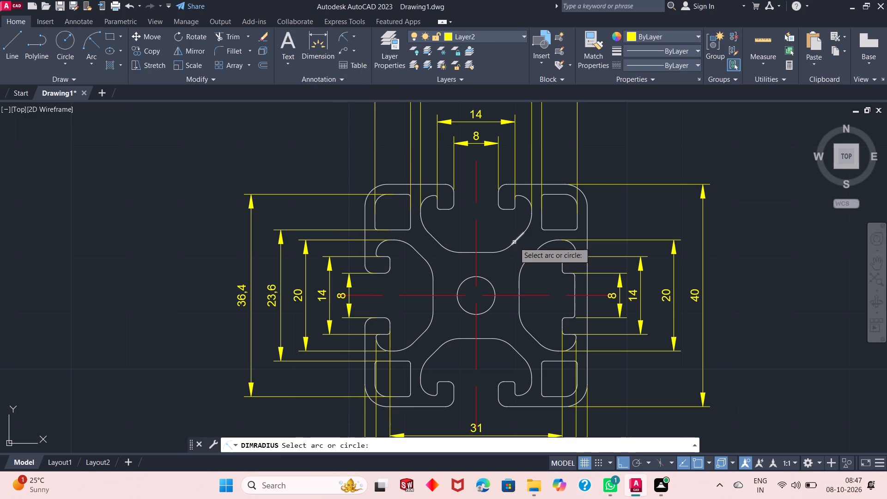
scroll(505, 215, up, 1)
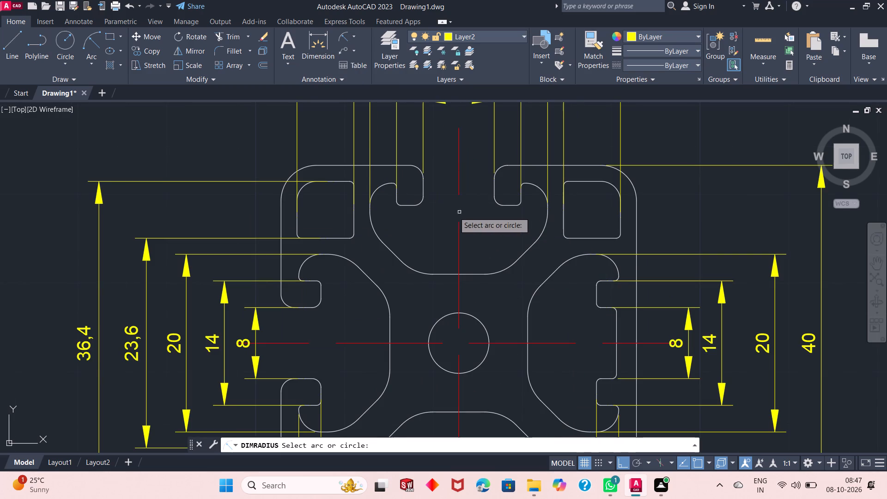
click(397, 205)
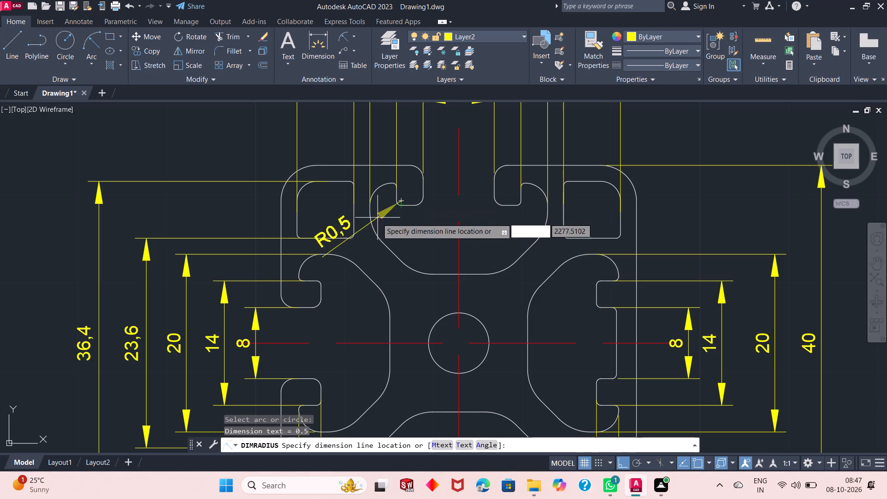
click(369, 249)
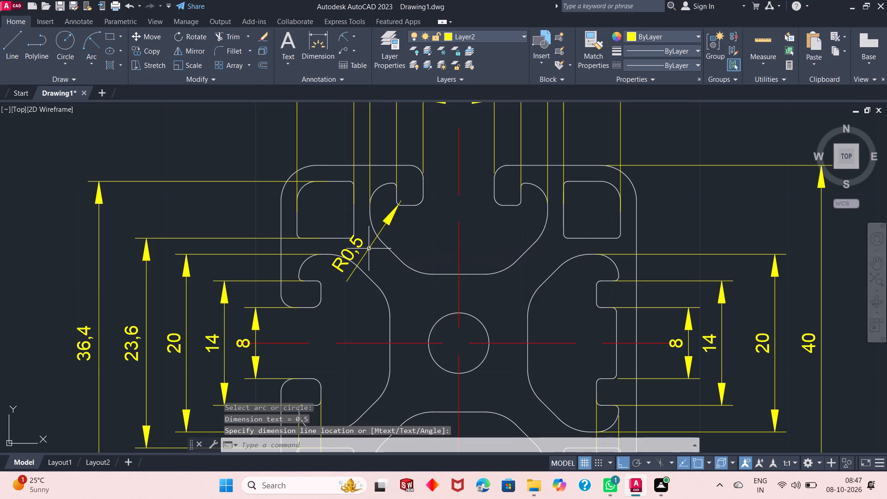
Add a radius dimension to the upper-left arc of the top slot cavity, with its text inside the cavity.
right_click(401, 243)
click(482, 18)
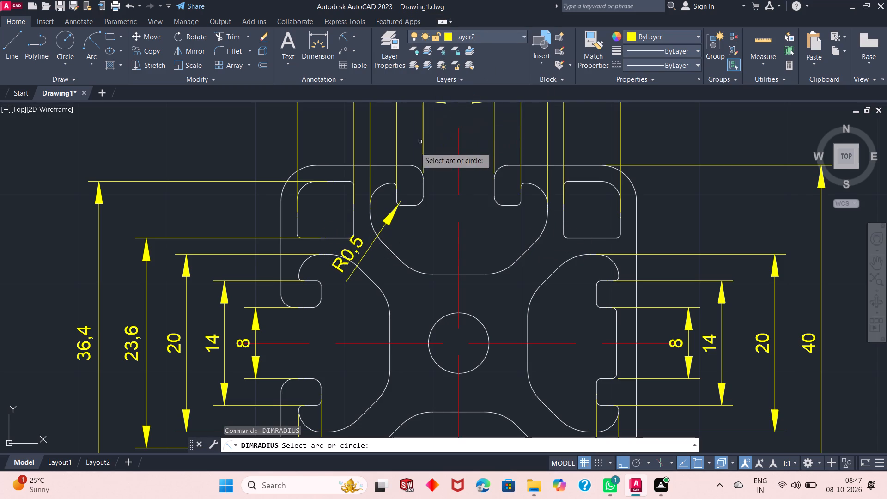
click(380, 186)
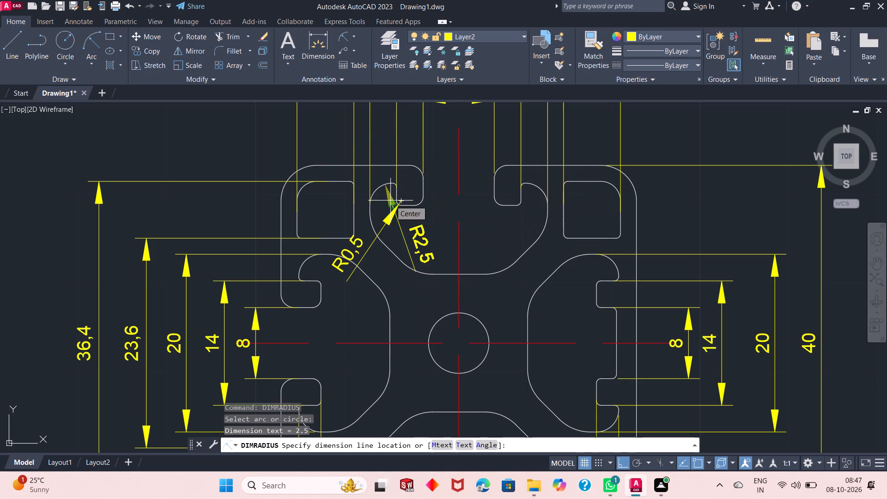
scroll(393, 199, up, 4)
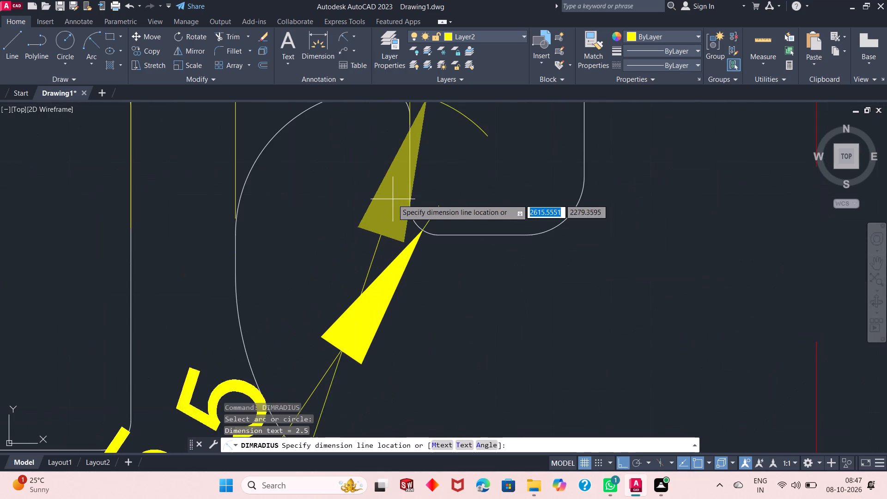
click(360, 203)
Add a radius dimension to the small fillet where the top slot's right lip meets the cavity, placed up-left over the slot opening.
scroll(359, 204, down, 4)
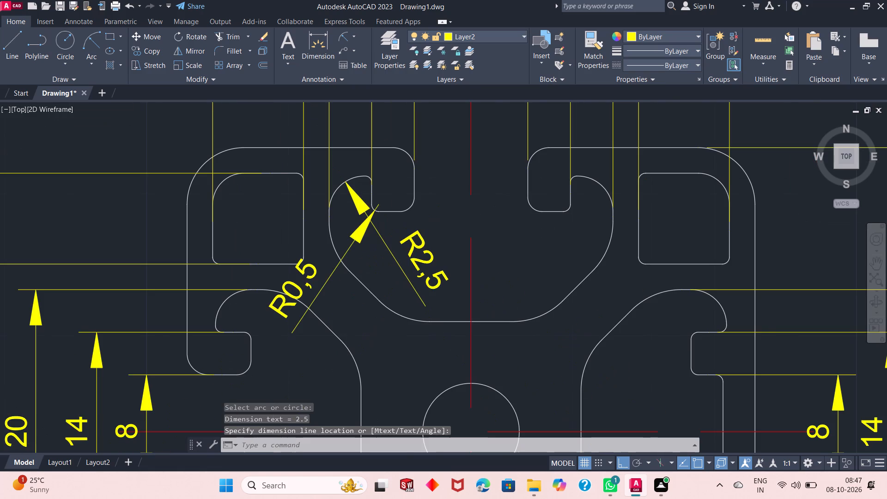
scroll(359, 204, down, 1)
right_click(299, 136)
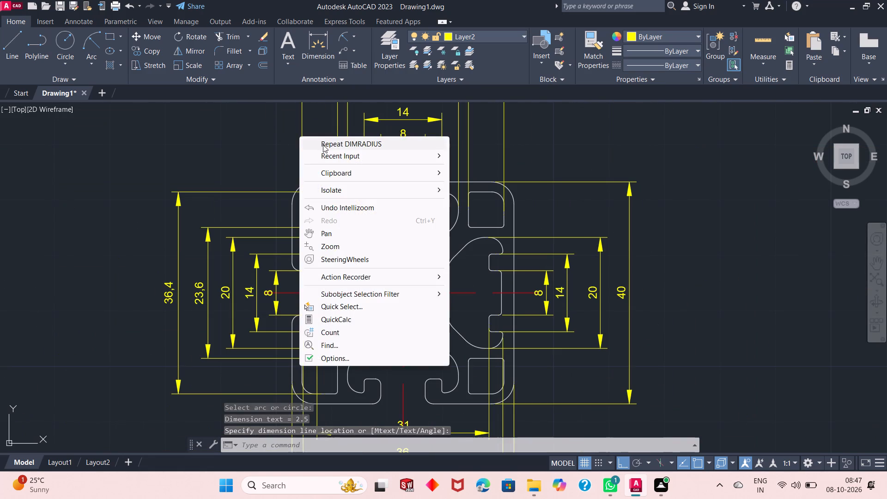
click(323, 145)
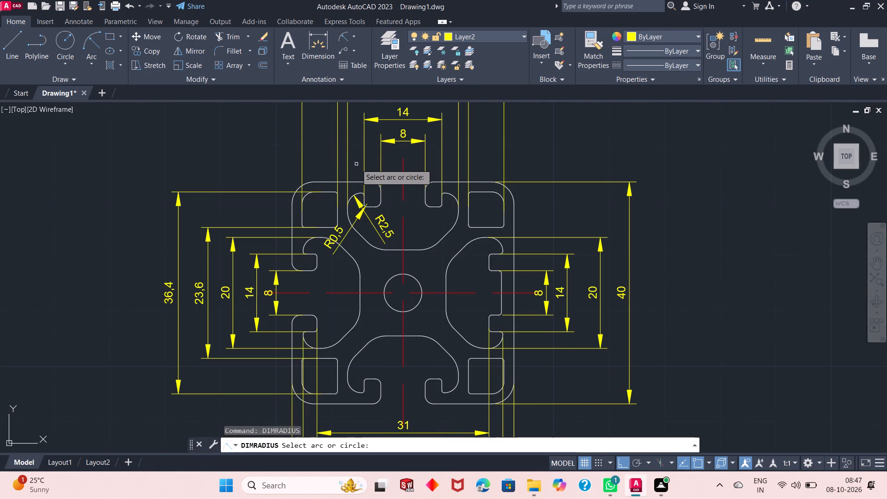
scroll(444, 194, up, 2)
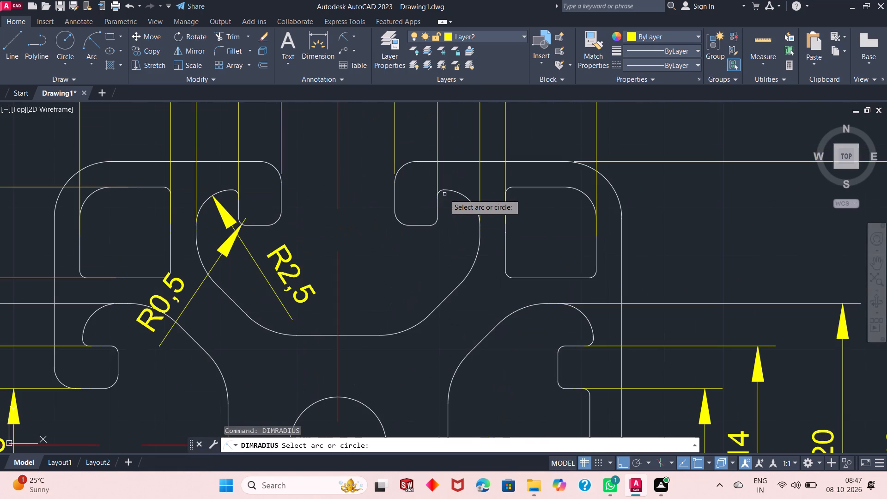
click(440, 191)
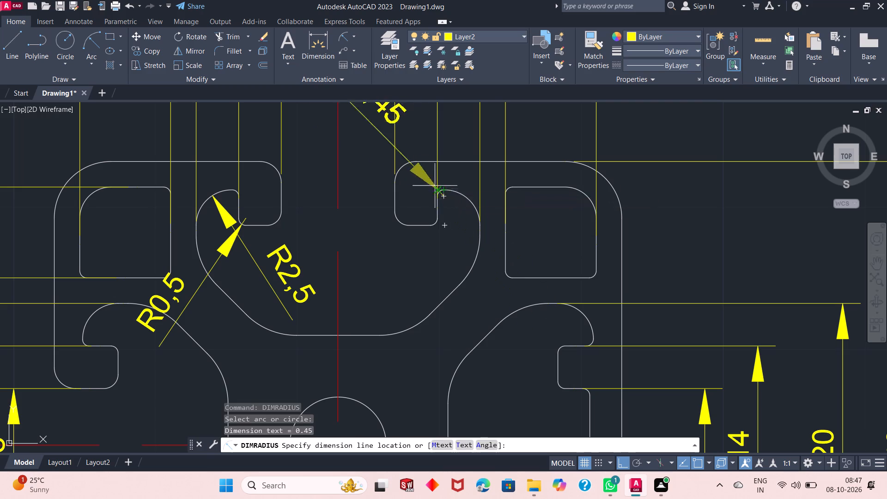
click(397, 173)
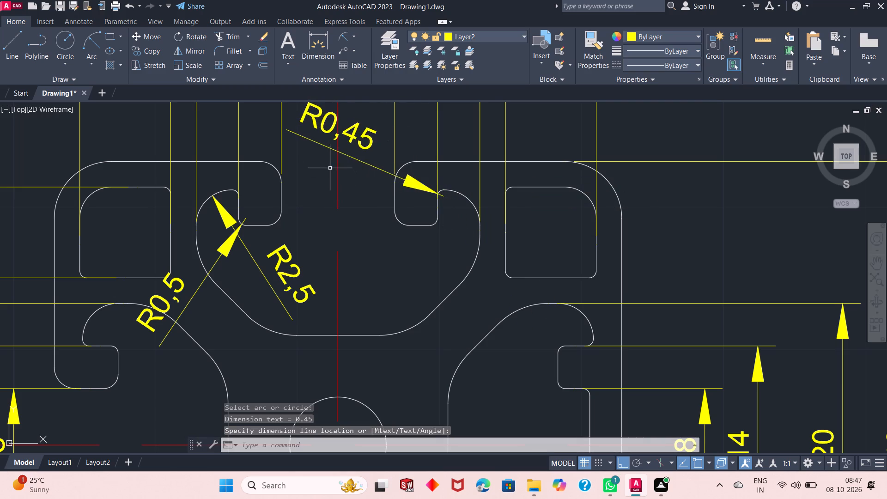
Add a radius dimension to the arc on the right side of the top slot cavity, placed toward the cavity's inside.
right_click(314, 161)
click(349, 170)
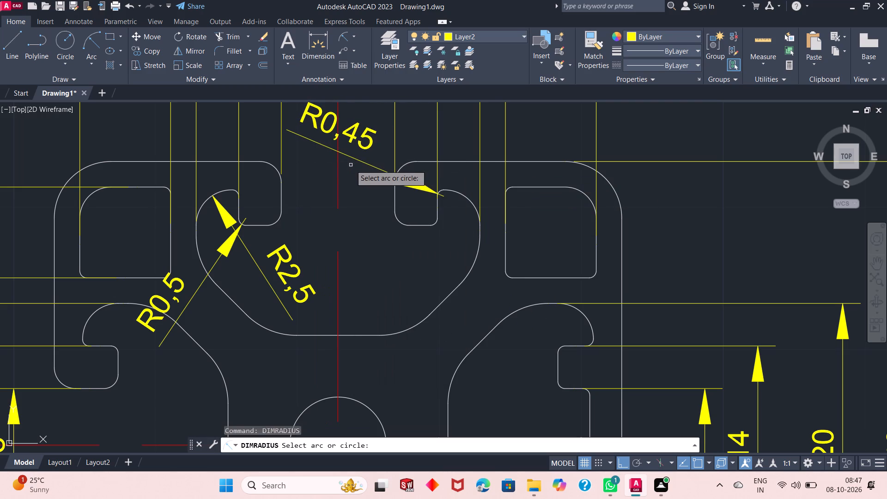
click(474, 256)
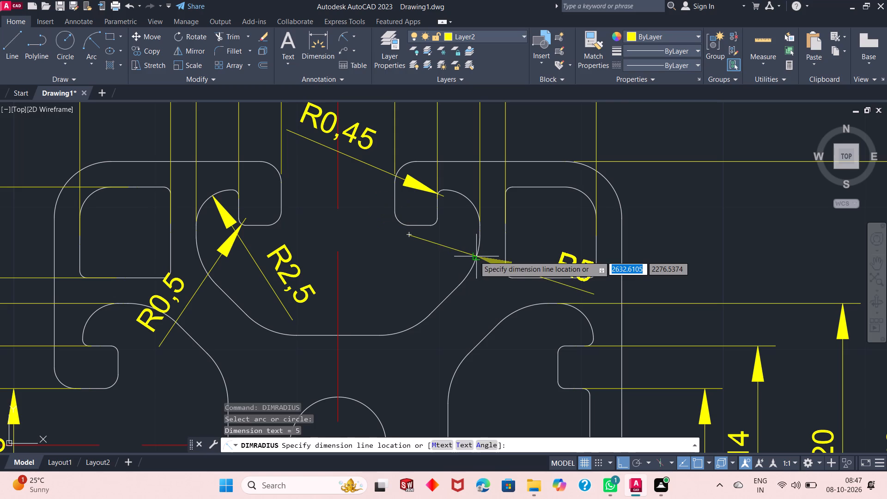
click(456, 249)
Add a radius dimension to the lower-right arc at the bottom of the top slot cavity, placed inside the cavity.
right_click(395, 252)
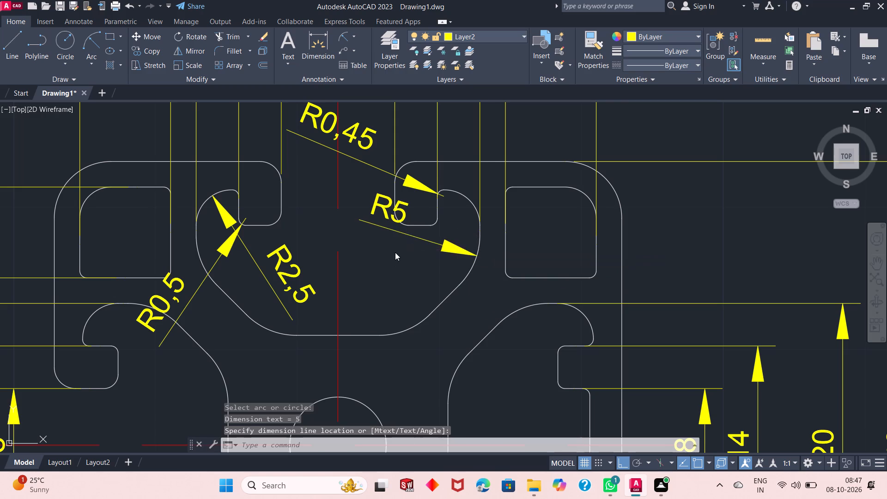
click(459, 32)
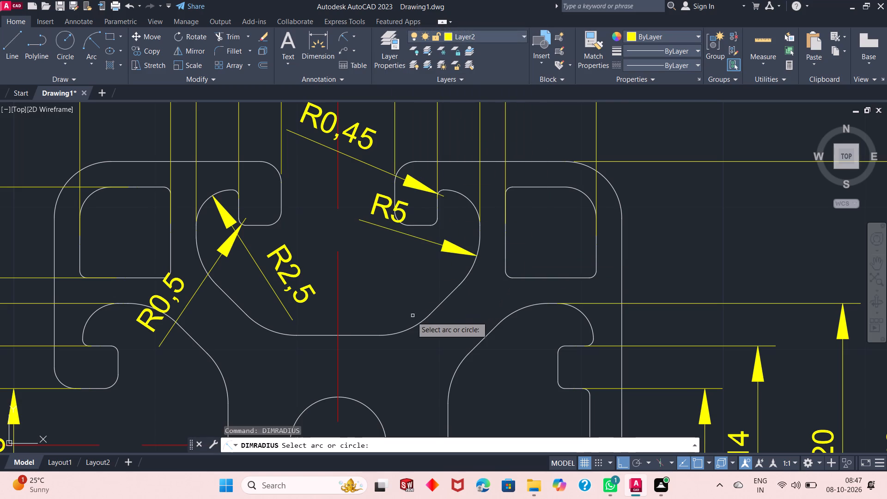
click(405, 330)
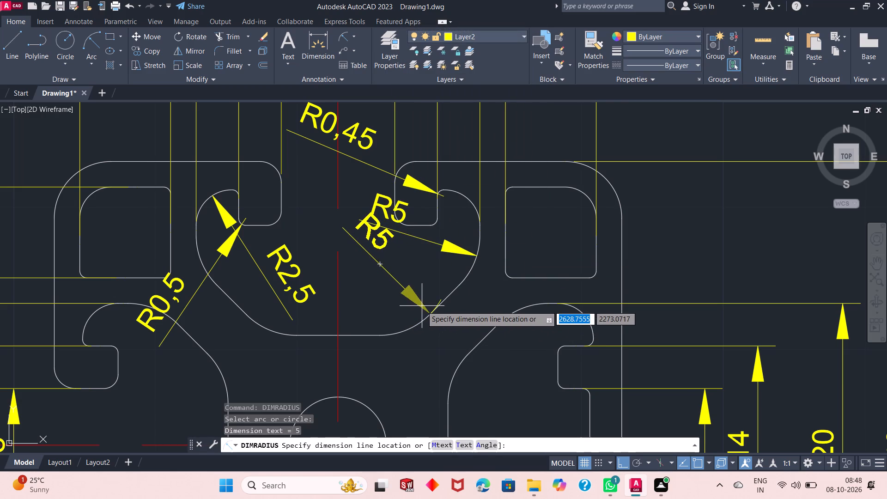
click(422, 306)
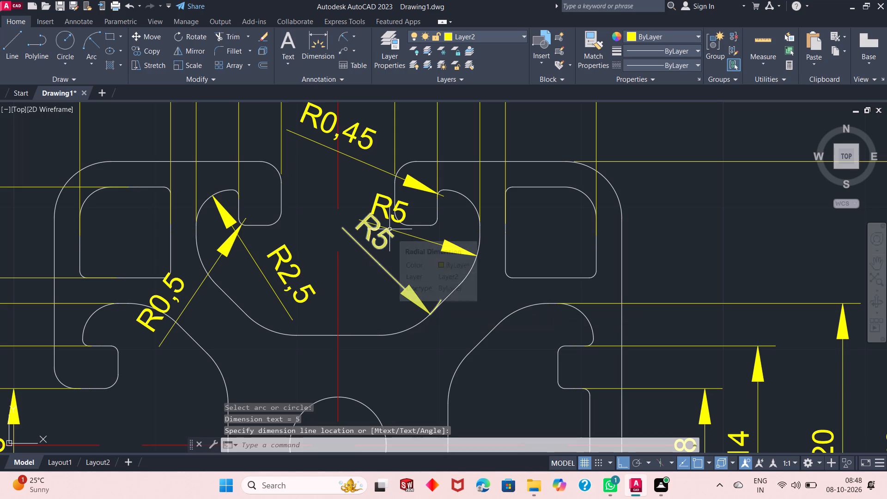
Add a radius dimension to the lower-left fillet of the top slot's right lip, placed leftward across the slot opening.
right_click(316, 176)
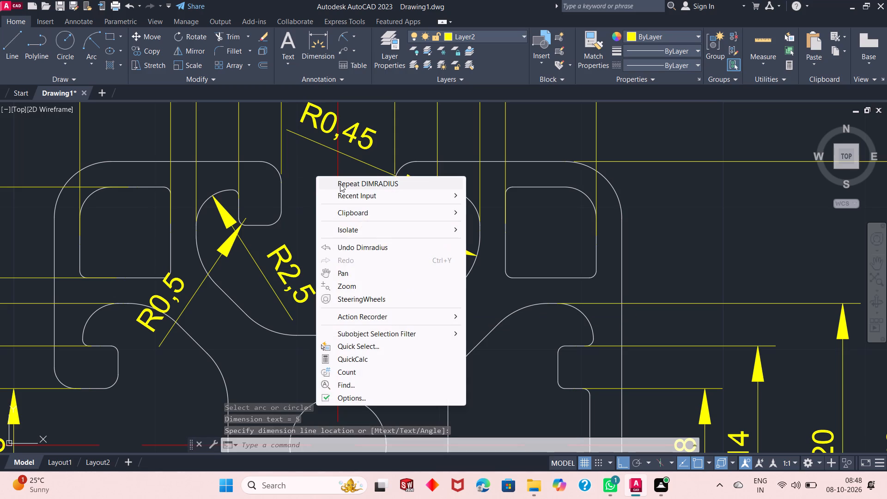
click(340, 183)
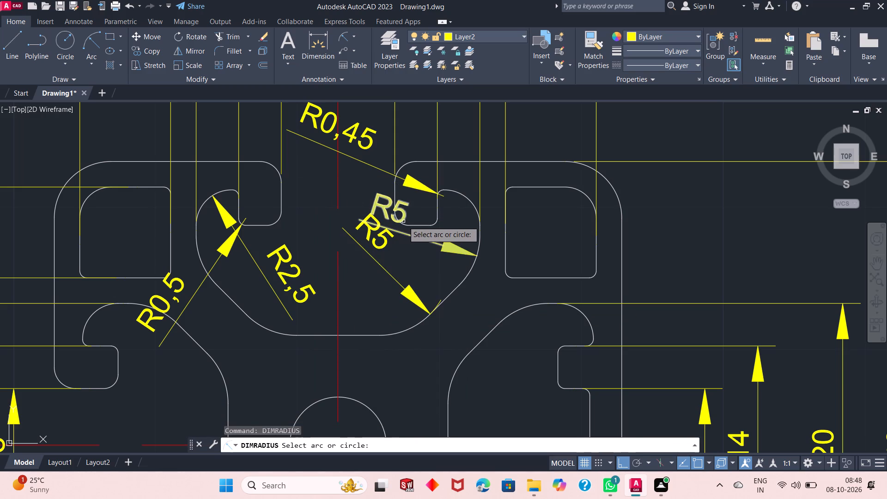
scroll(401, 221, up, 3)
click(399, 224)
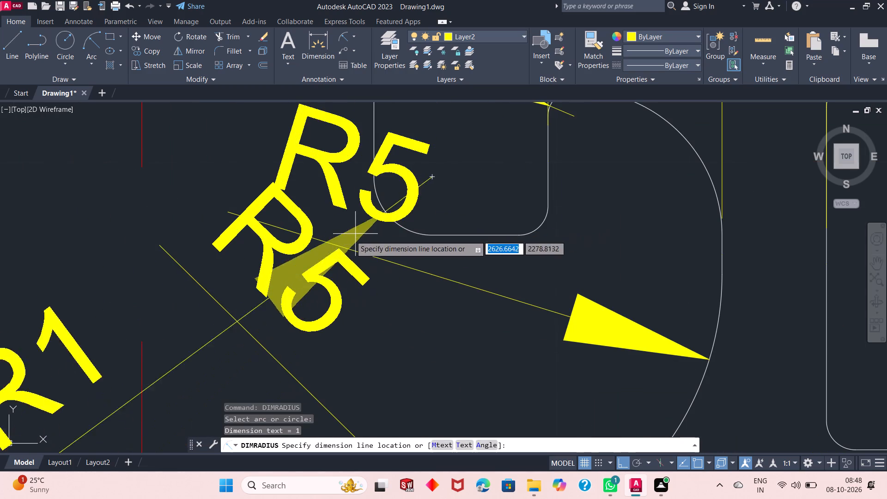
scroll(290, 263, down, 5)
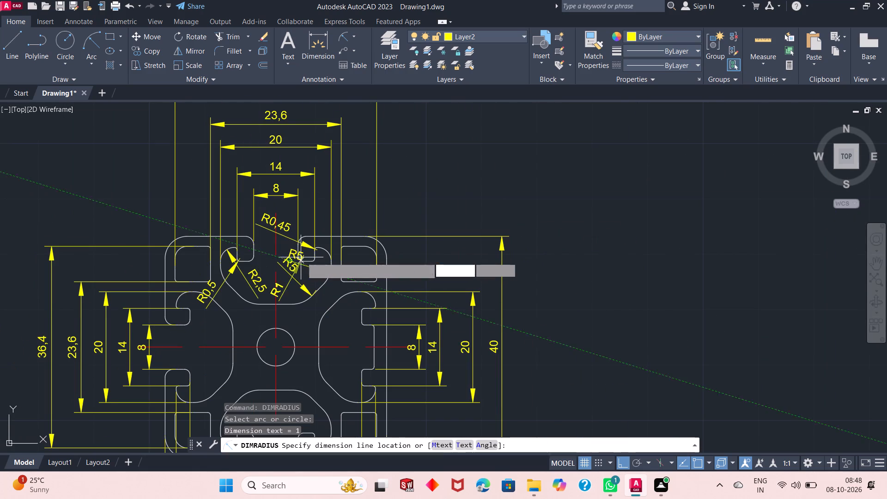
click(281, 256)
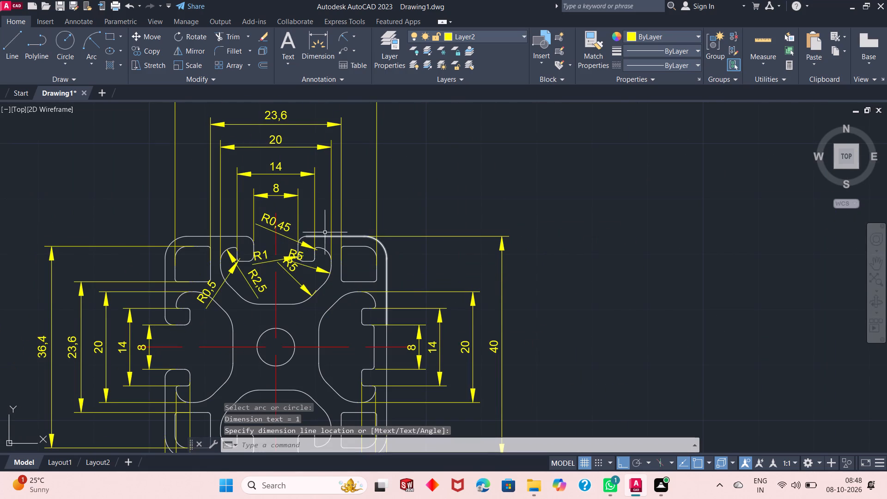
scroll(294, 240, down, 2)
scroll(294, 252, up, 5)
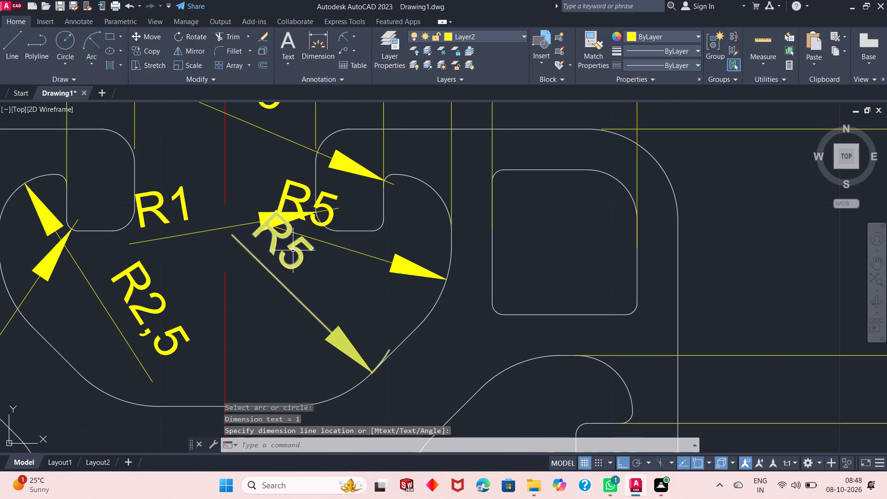
Undo the last three radius dimensions, on the right lip's fillet and the two right-hand arcs of the top slot cavity.
drag(293, 253, 282, 275)
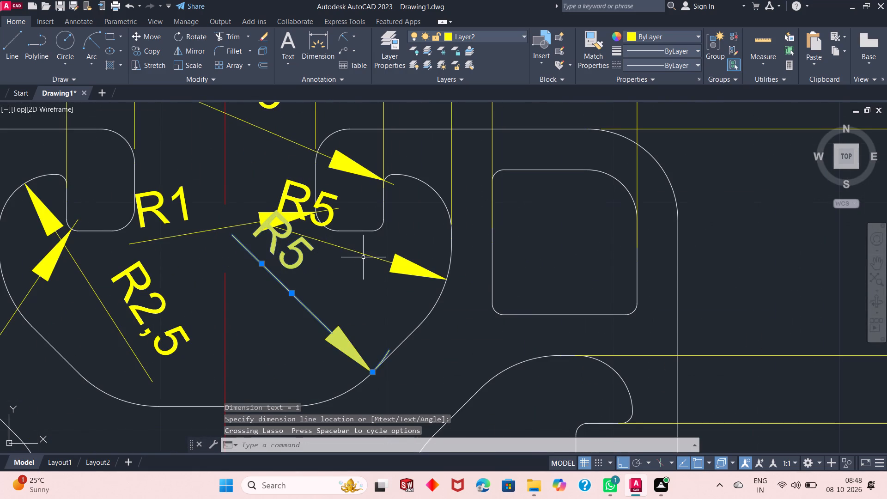
key(Escape)
key(ctrl+z)
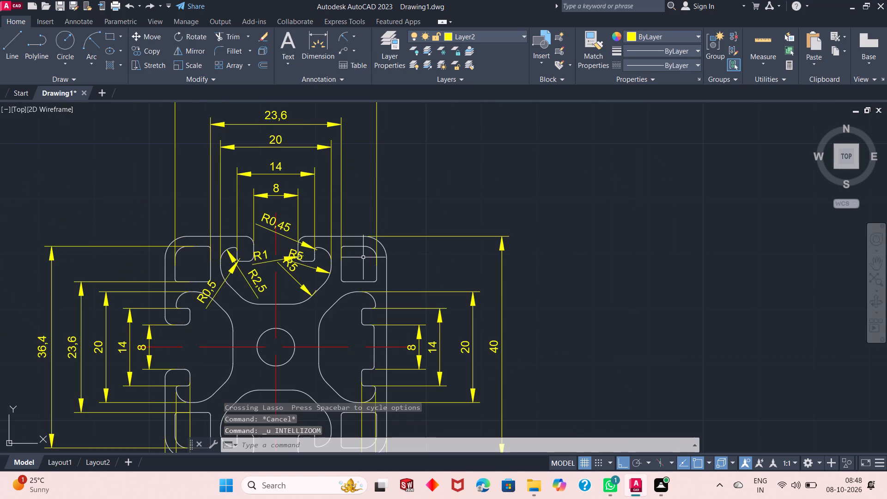
key(ctrl+z)
key(ctrl+z)
key(ctrl+z)
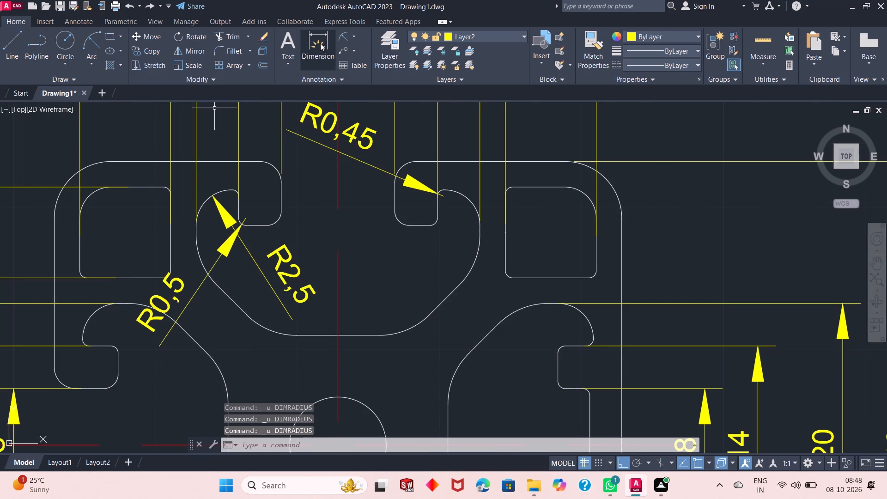
Add a radius dimension to the right-side arc of the top slot cavity, placed outside the cavity toward the lower right.
click(339, 36)
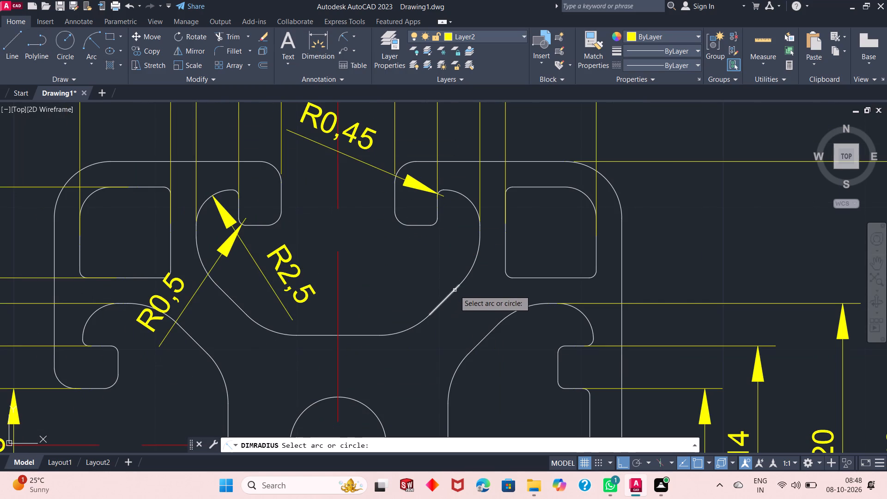
click(471, 269)
click(480, 299)
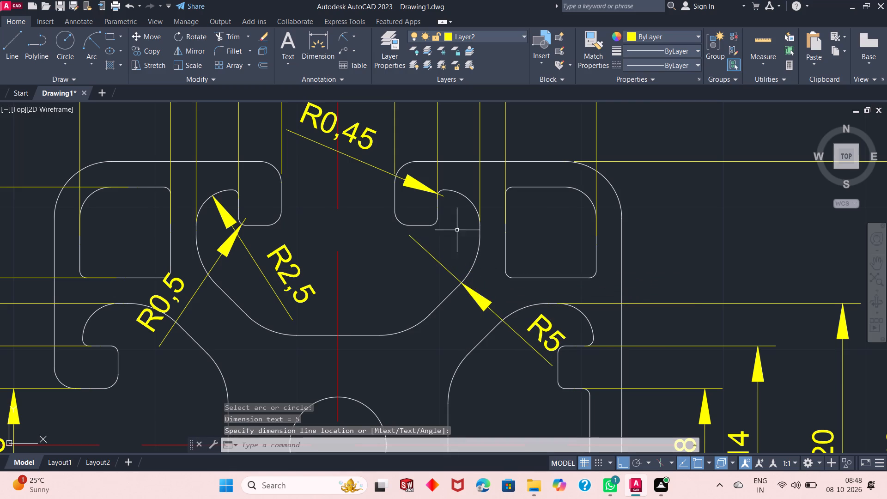
Add a radius dimension to the lower-left fillet of the top slot's right lip, with its text leftward across the slot opening.
right_click(311, 175)
click(340, 182)
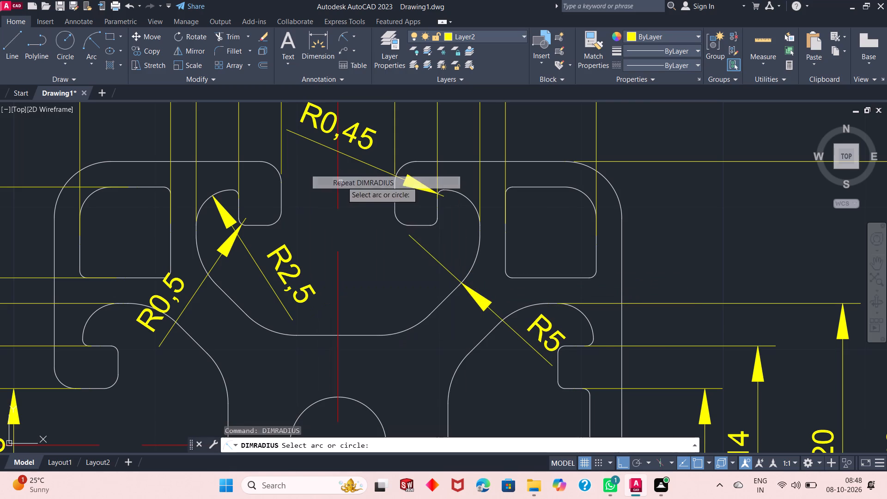
click(400, 219)
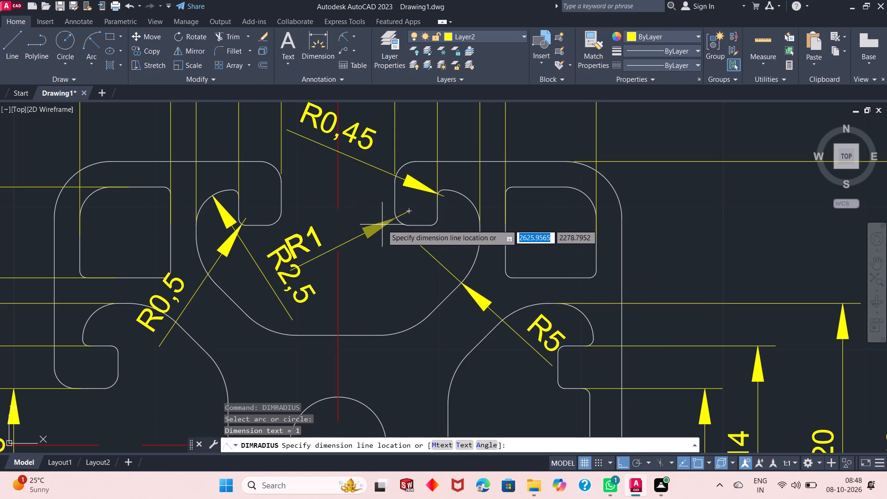
click(378, 219)
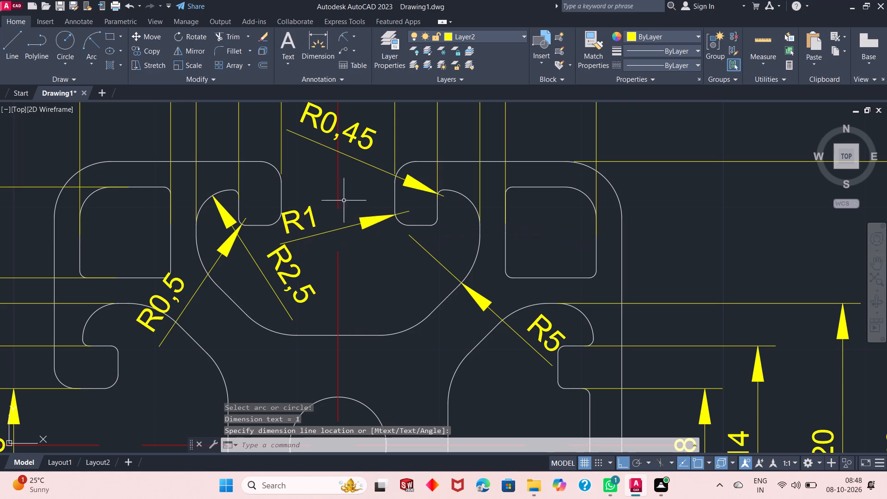
Add a radius dimension to the lower-right arc at the bottom of the top slot cavity, placed below and outside the cavity.
right_click(314, 174)
click(332, 179)
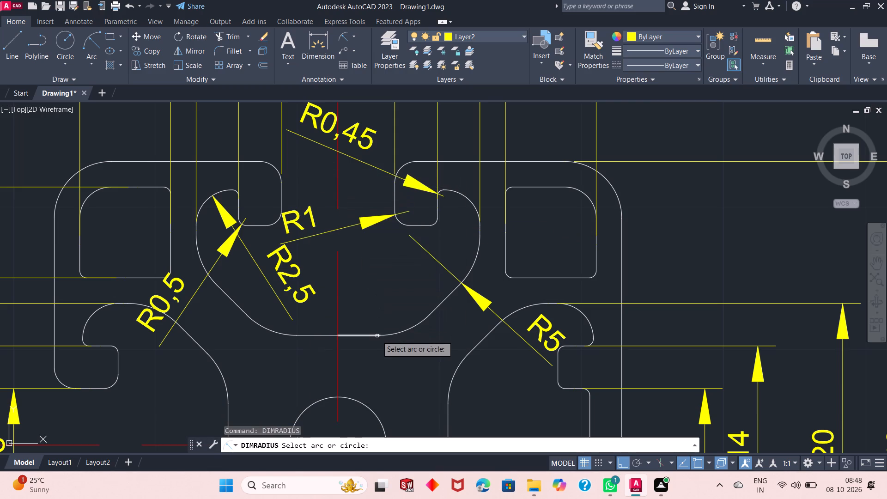
click(407, 329)
click(414, 359)
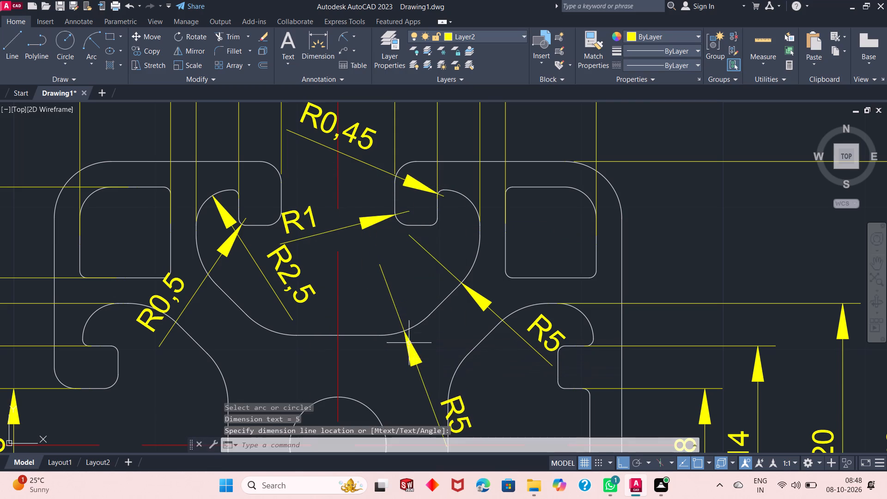
Add a radius dimension to the outer upper-left fillet of the left slot's lower lip, with its text inside the left slot cavity.
scroll(372, 243, down, 3)
scroll(372, 253, up, 2)
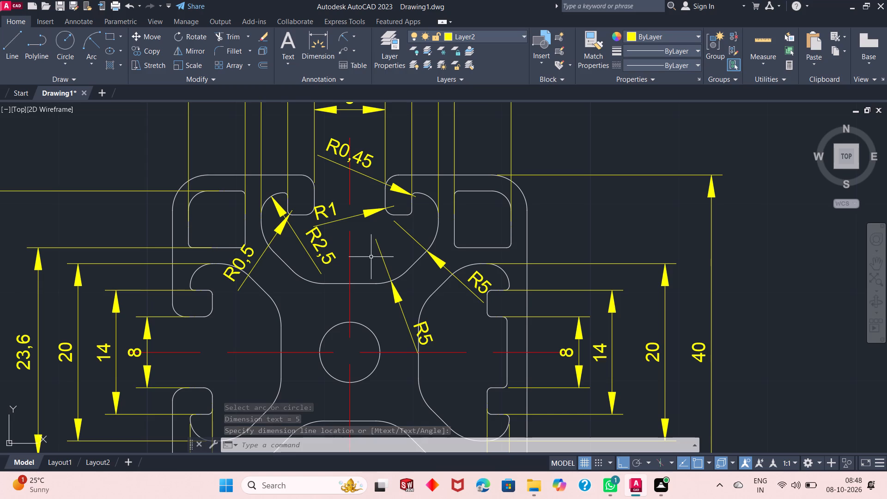
scroll(368, 219, down, 1)
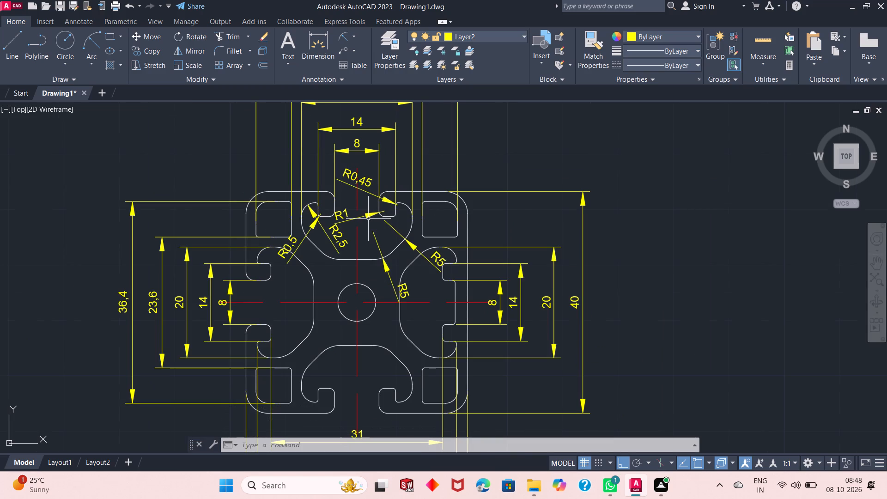
scroll(311, 304, up, 1)
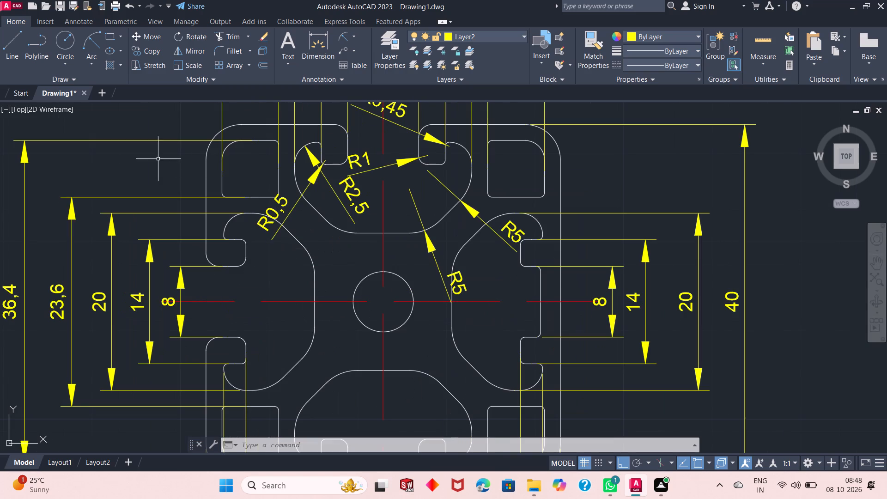
right_click(158, 159)
click(186, 165)
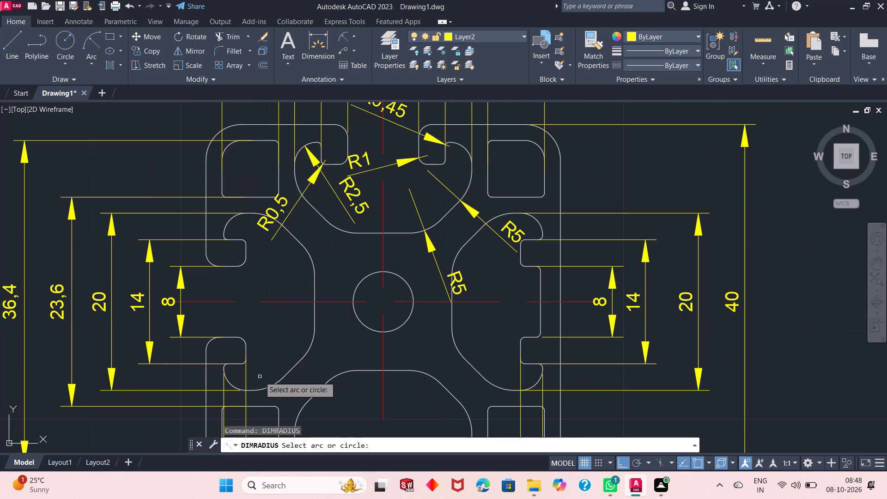
scroll(232, 380, up, 1)
click(195, 320)
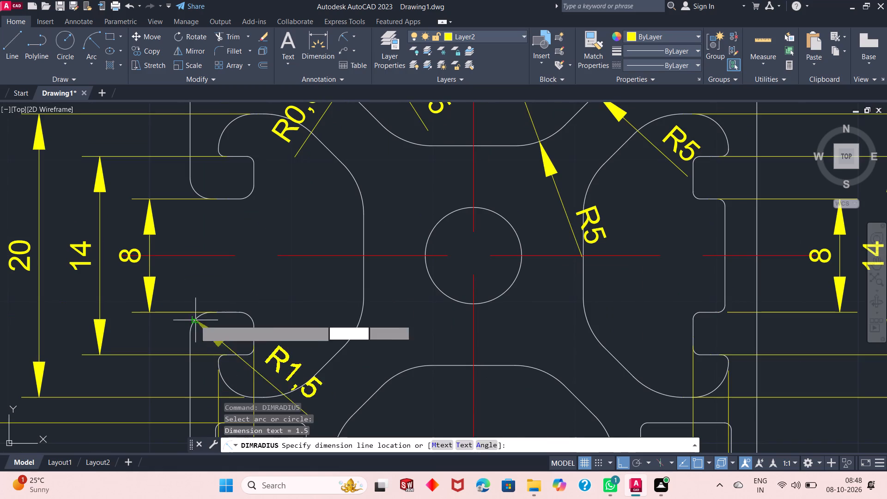
click(272, 320)
Add a radius dimension to the small fillet at the upper outer corner of the right slot's 8 mm section, placed down-left inside the cavity.
scroll(237, 265, down, 2)
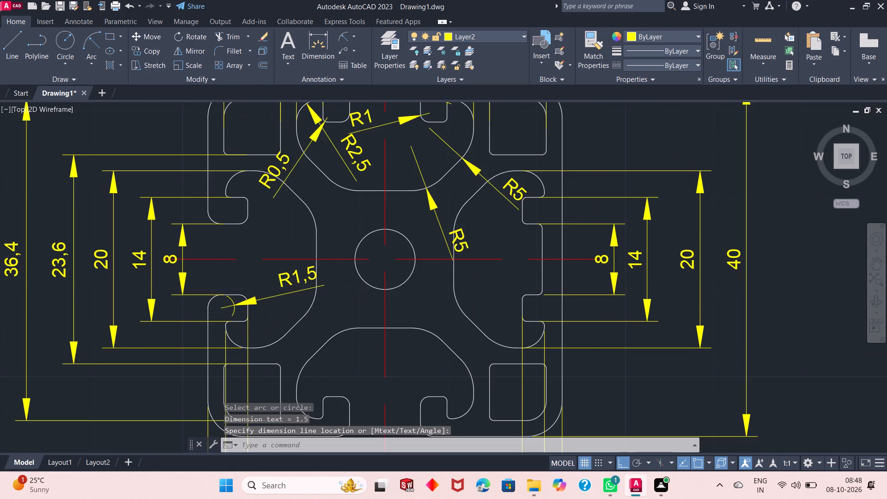
right_click(547, 180)
click(583, 187)
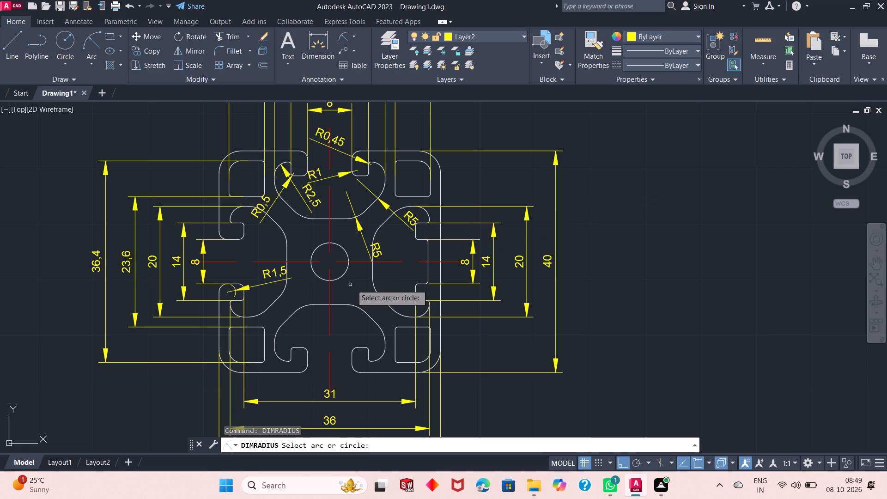
scroll(419, 236, up, 5)
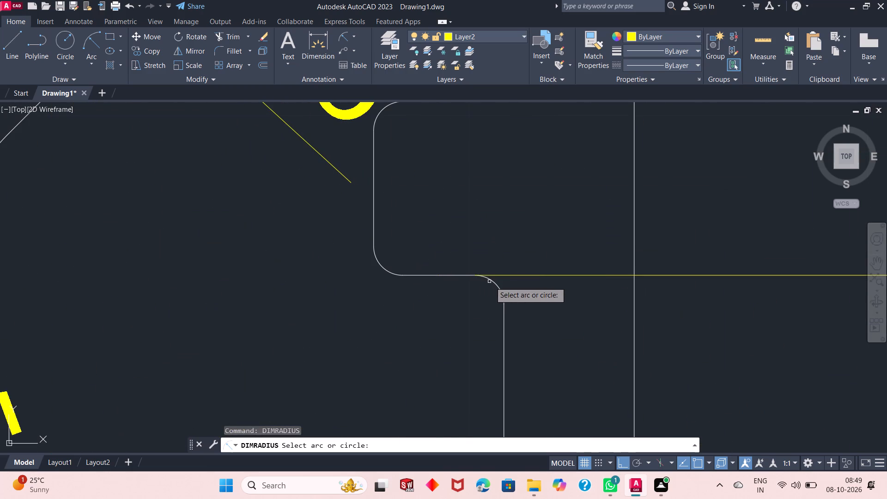
click(492, 283)
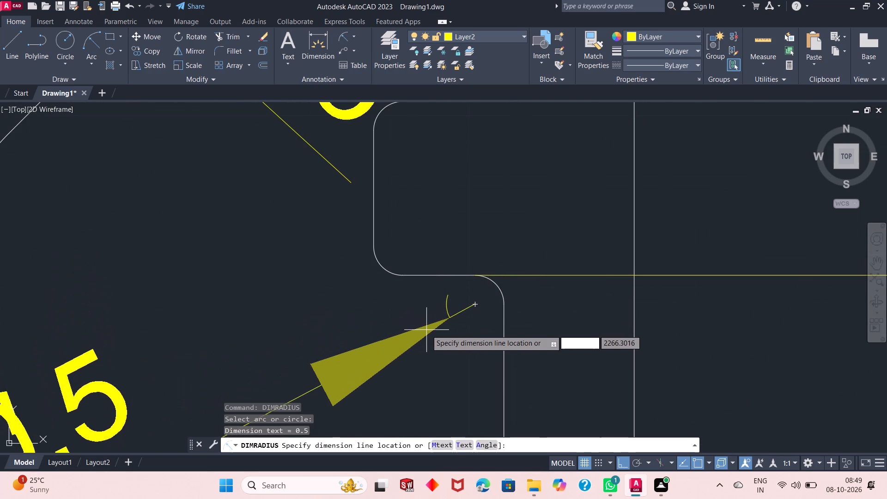
scroll(426, 330, down, 3)
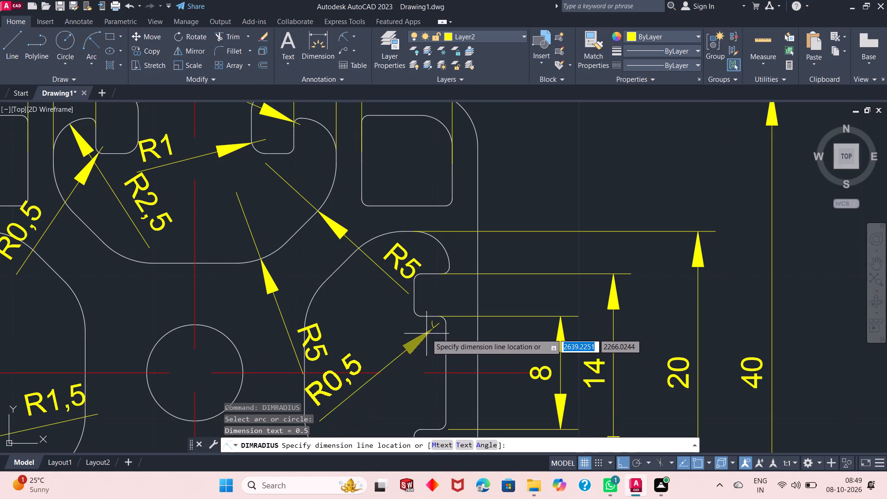
click(427, 334)
Add a radius dimension to the small fillet where the right slot's lower lip meets the cavity arc, placed outside the profile's right edge.
scroll(410, 328, up, 2)
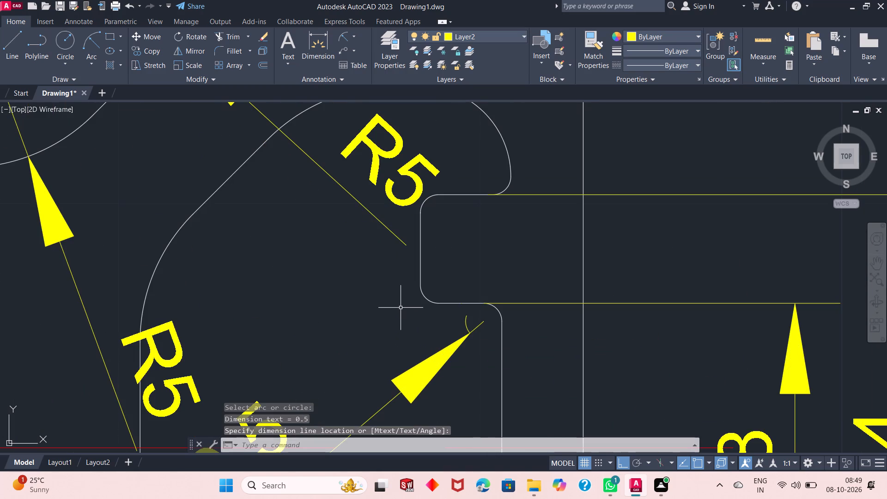
scroll(395, 300, down, 3)
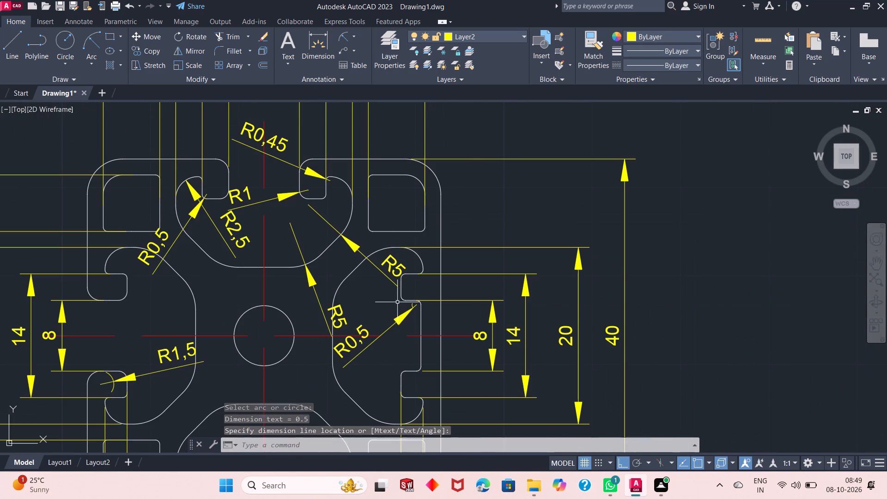
right_click(472, 175)
click(498, 181)
scroll(443, 206, down, 2)
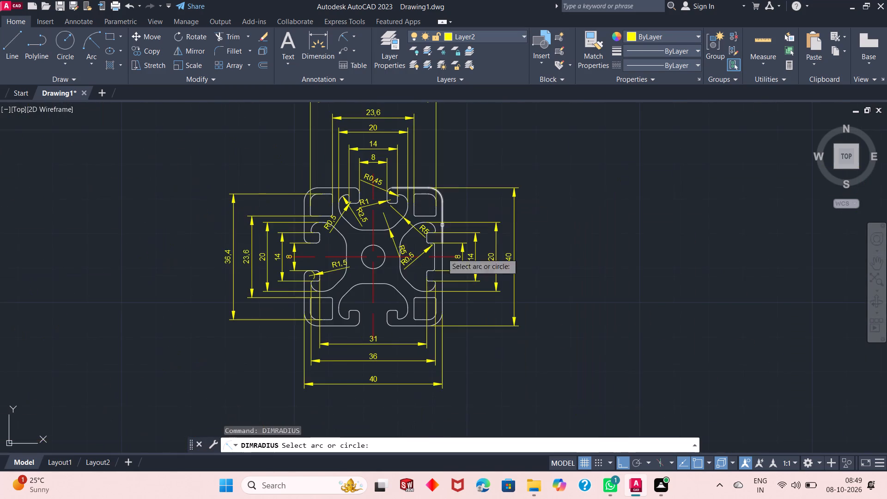
scroll(444, 294, up, 4)
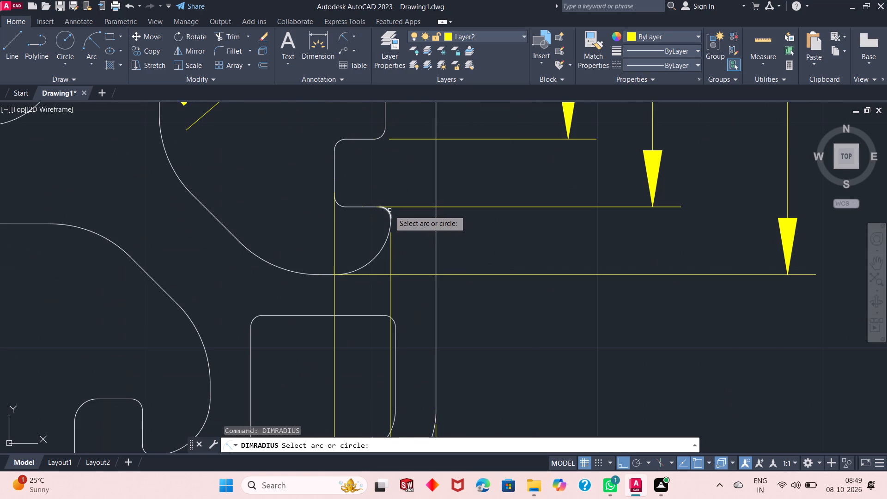
click(390, 210)
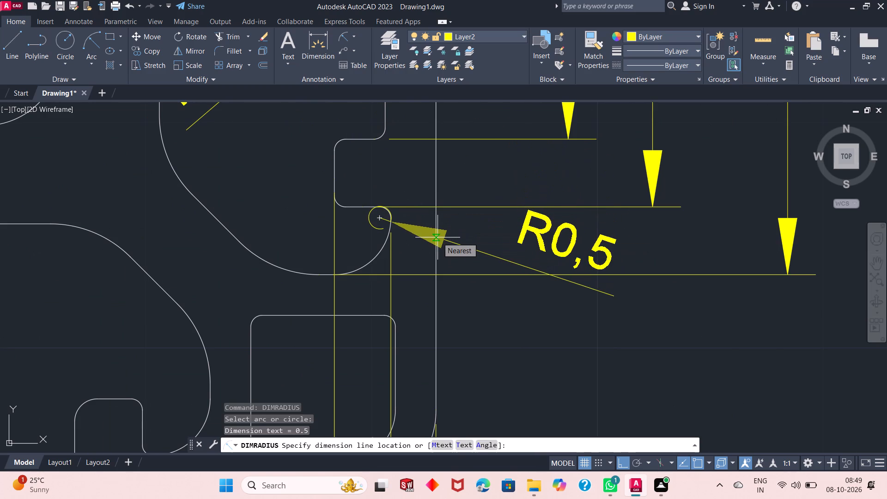
click(438, 238)
Add an angular dimension between the upper and lower slanted walls of the right slot cavity, with its arc inside the cavity.
scroll(442, 241, down, 1)
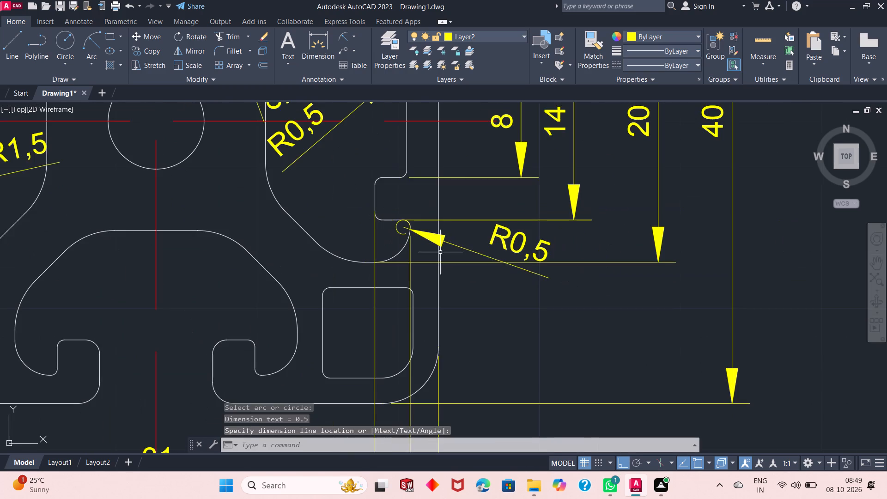
scroll(420, 239, down, 2)
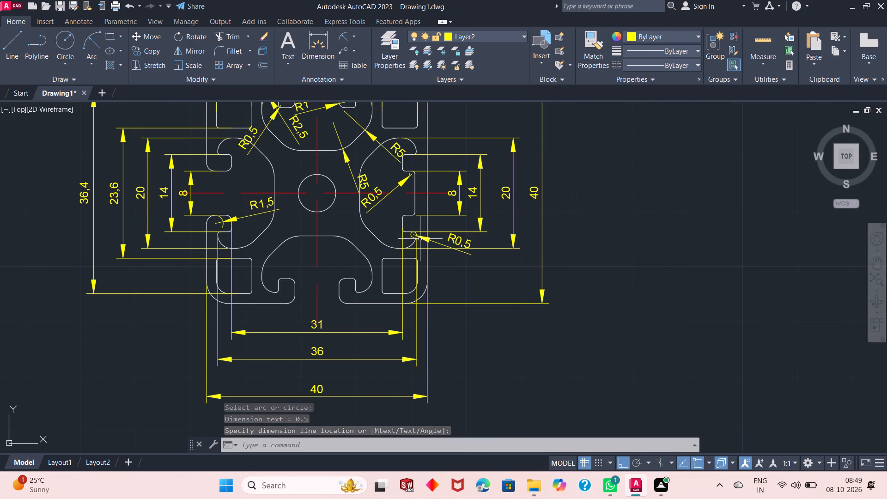
scroll(412, 243, up, 1)
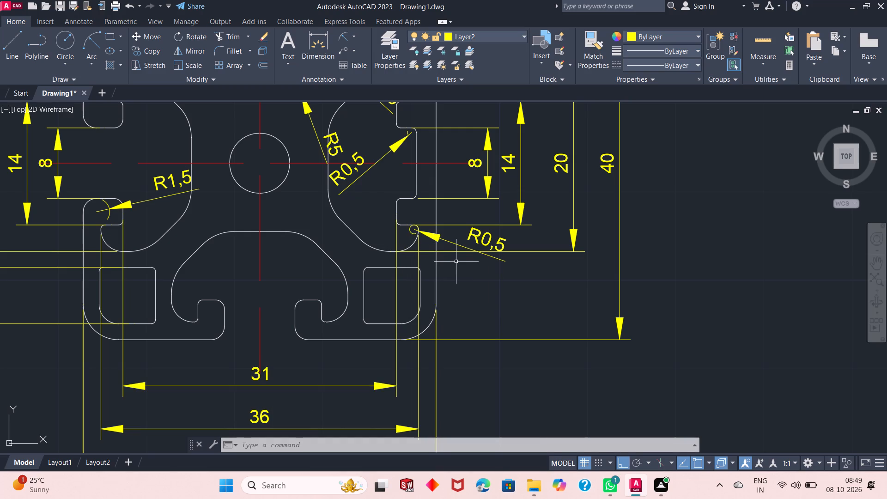
click(355, 34)
click(364, 99)
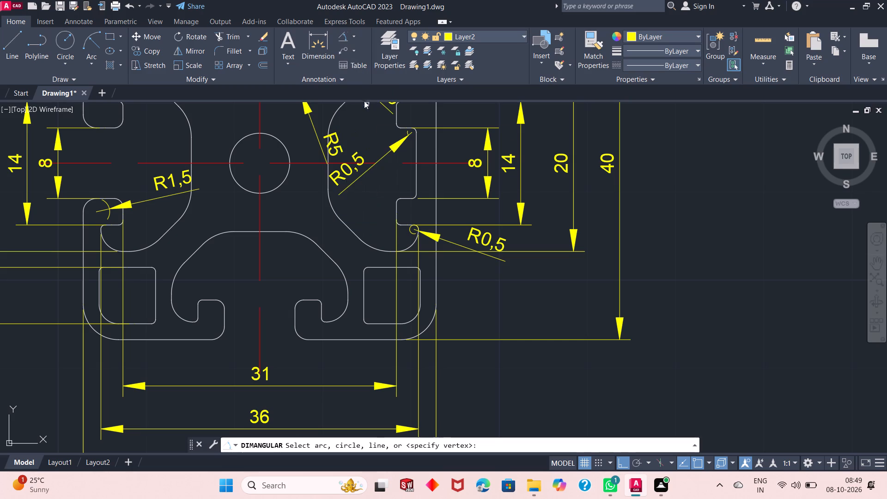
scroll(365, 255, up, 1)
scroll(370, 235, down, 2)
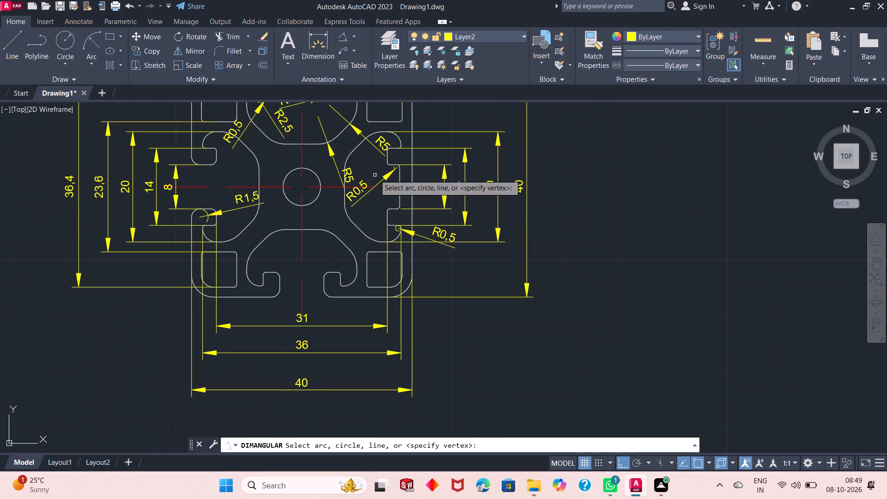
scroll(359, 150, up, 1)
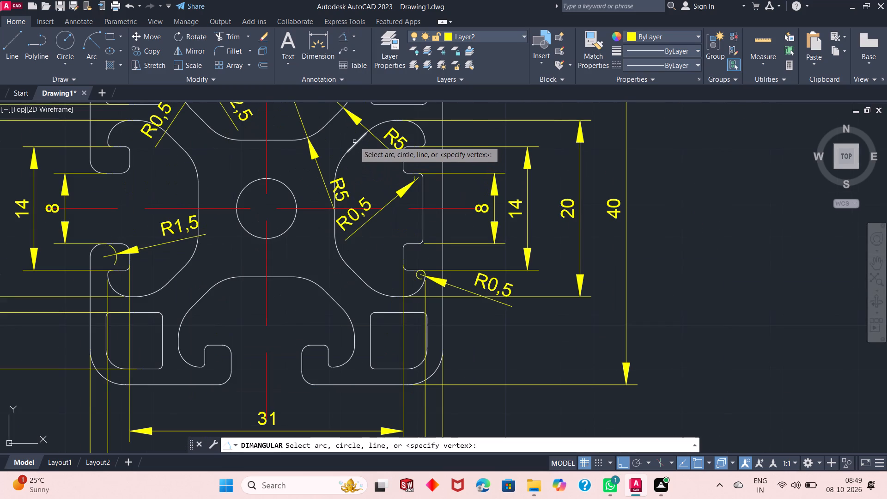
click(355, 143)
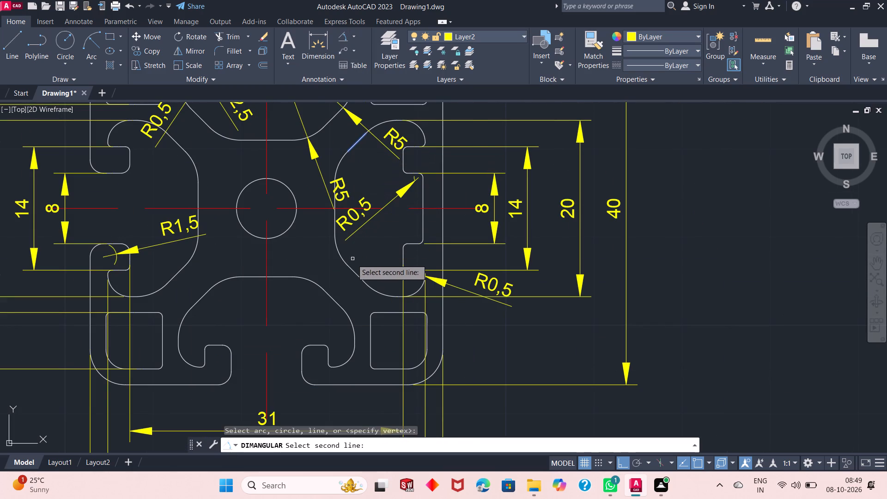
click(358, 275)
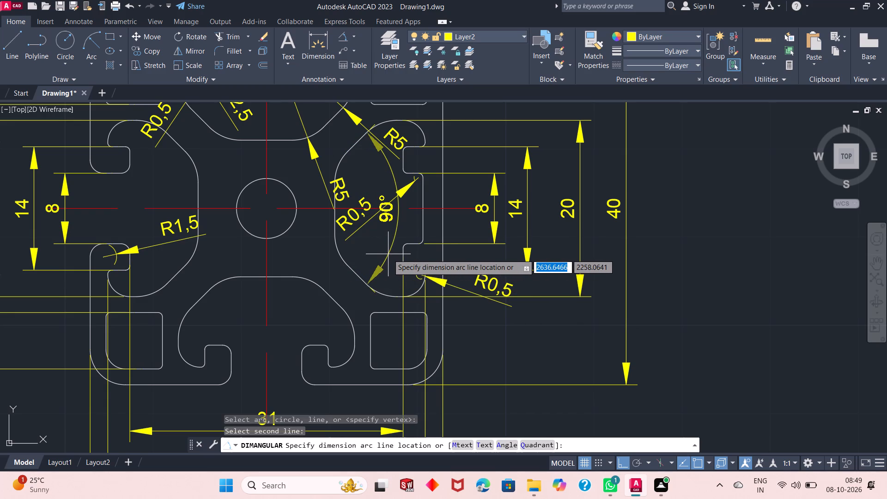
click(387, 254)
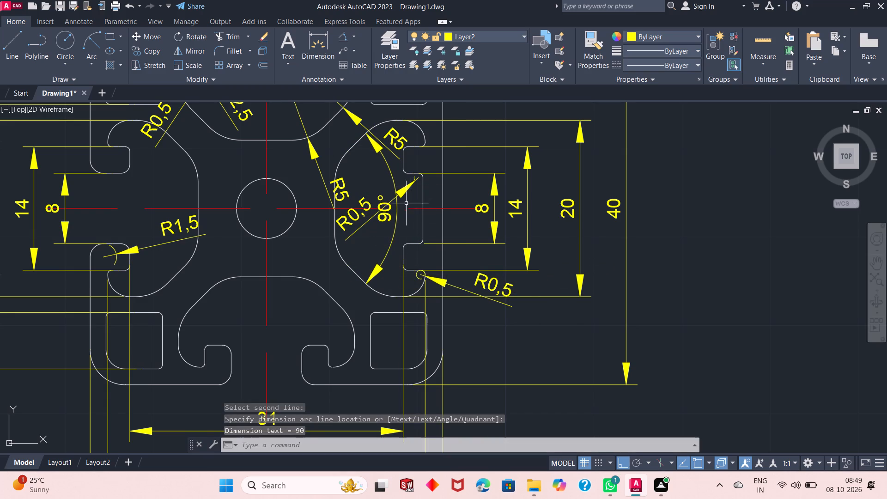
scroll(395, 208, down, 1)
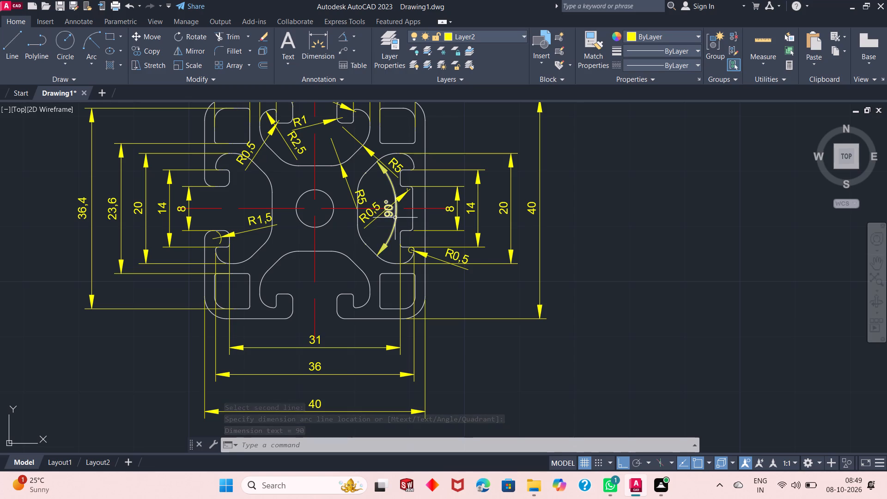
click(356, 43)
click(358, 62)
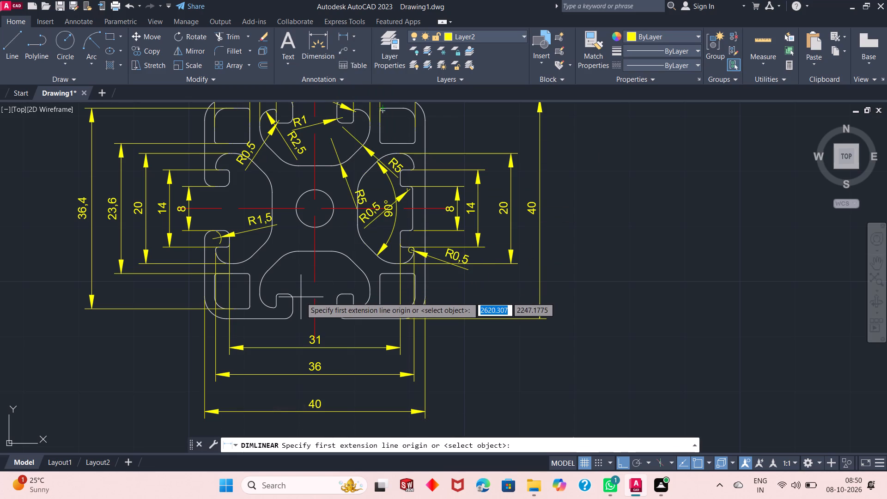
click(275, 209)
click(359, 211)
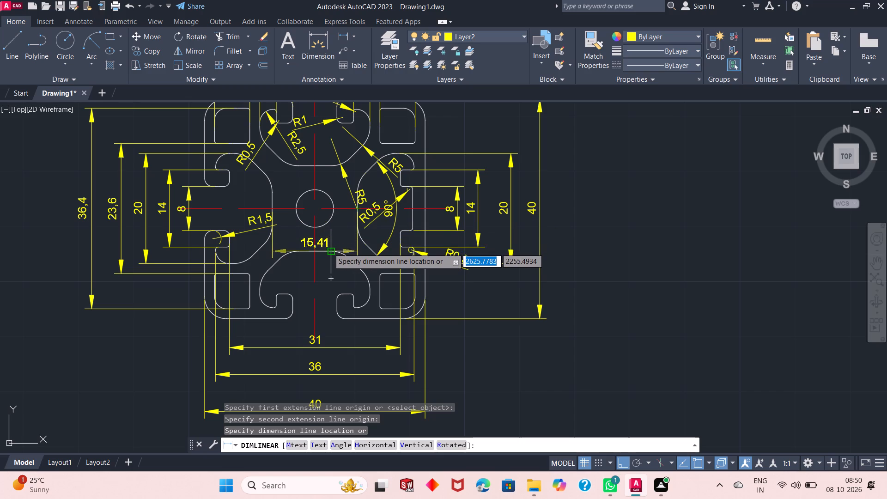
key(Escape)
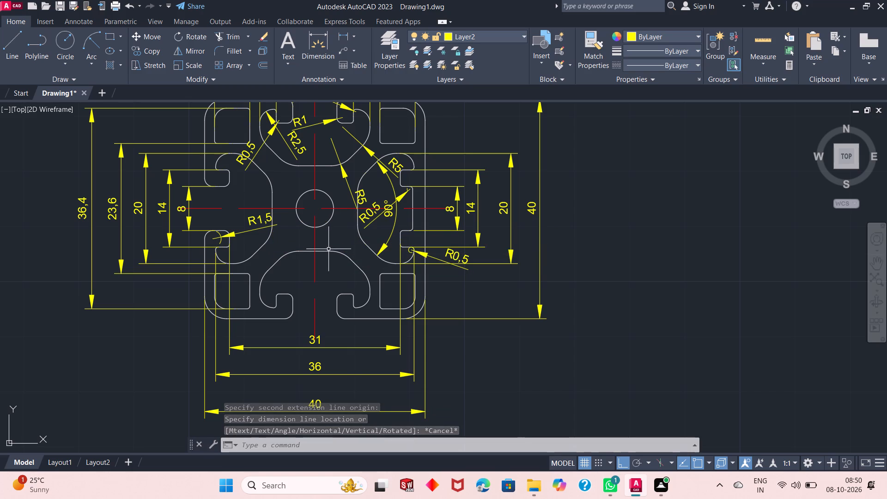
Add a vertical linear dimension between the inner walls of the top and bottom slot cavities, placed left of the central circle.
scroll(318, 201, up, 1)
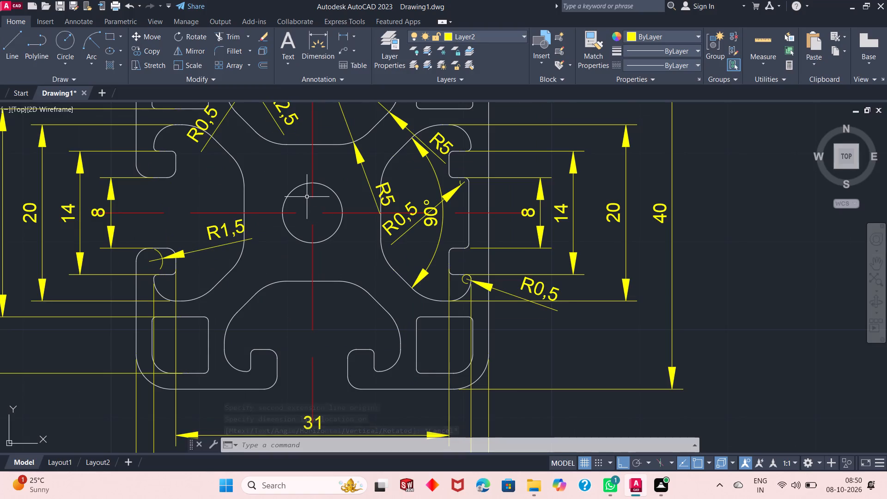
click(342, 36)
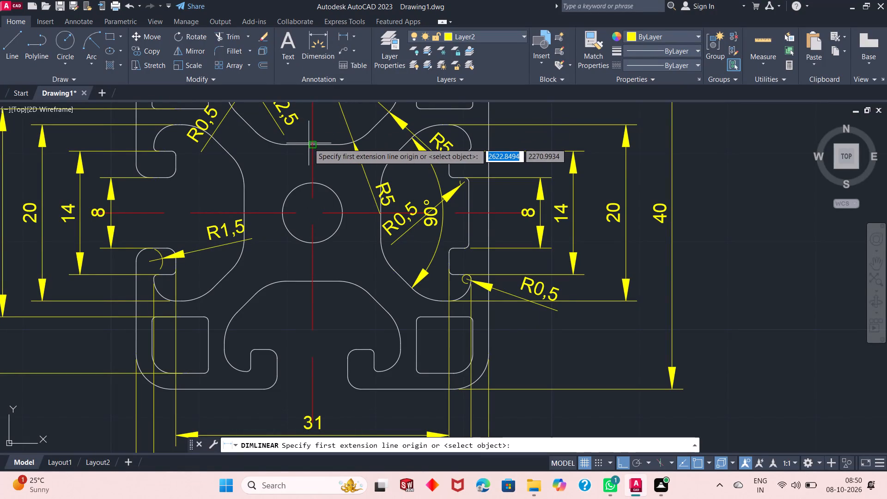
click(311, 143)
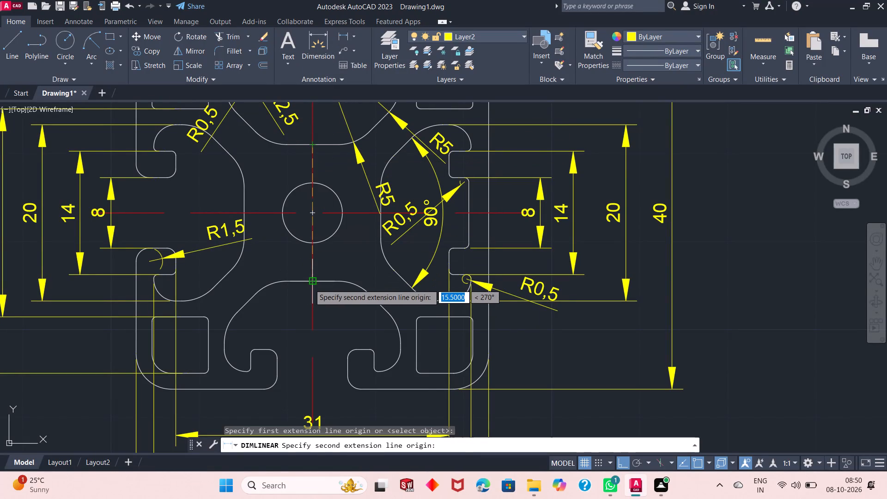
click(310, 284)
click(274, 262)
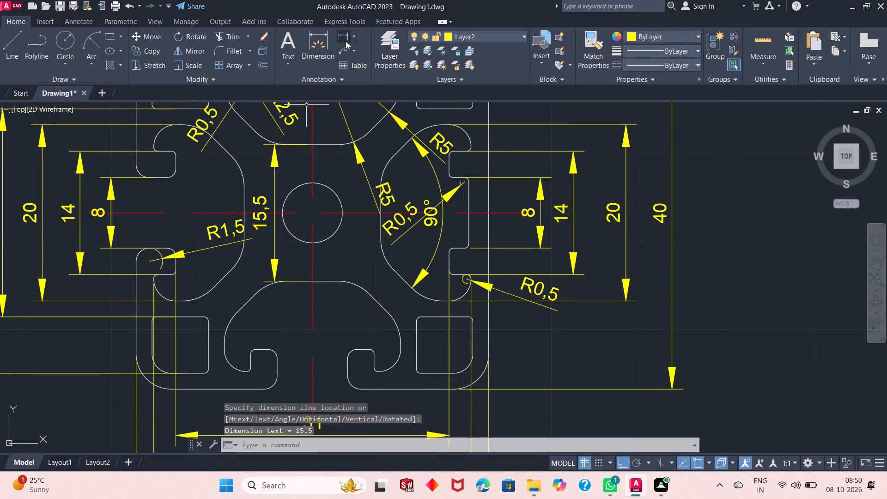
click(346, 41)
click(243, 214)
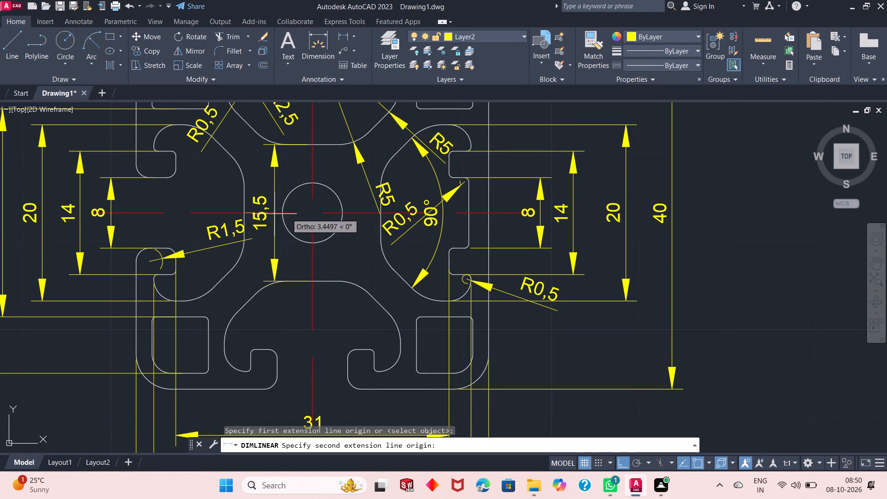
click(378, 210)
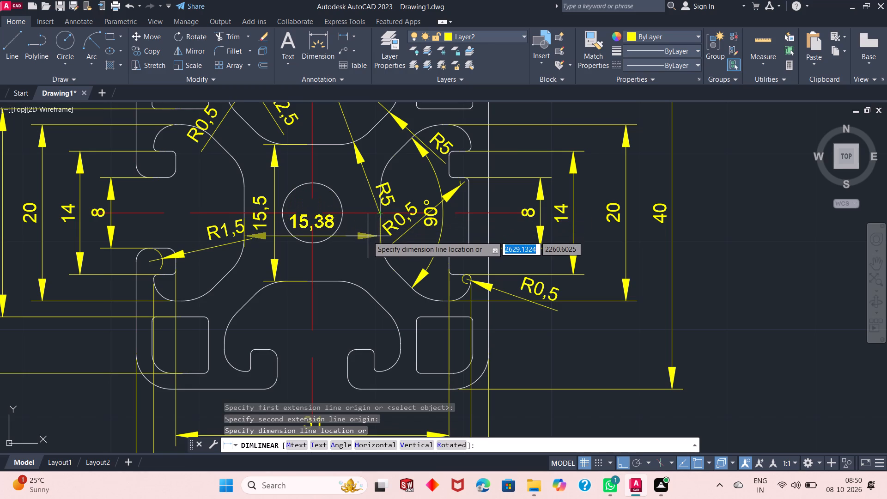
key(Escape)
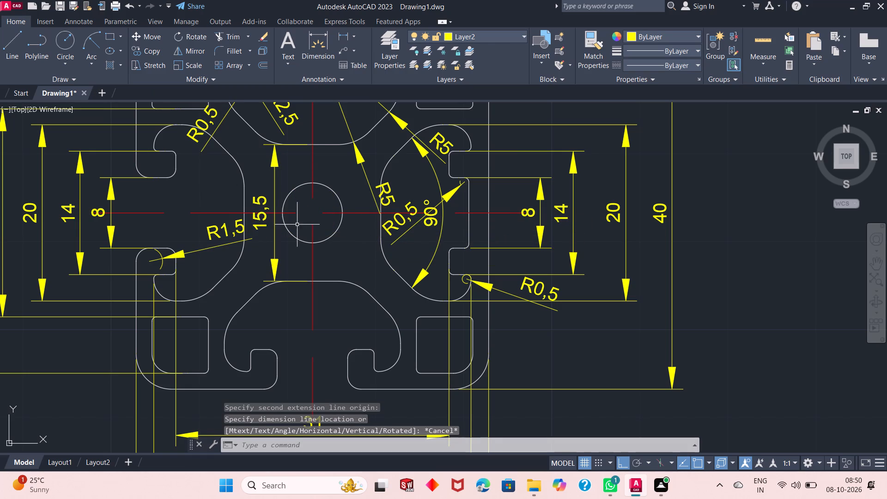
Add a horizontal linear dimension between the inner walls of the left and right slot cavities, placed just below the central circle.
scroll(298, 225, down, 1)
scroll(298, 225, up, 3)
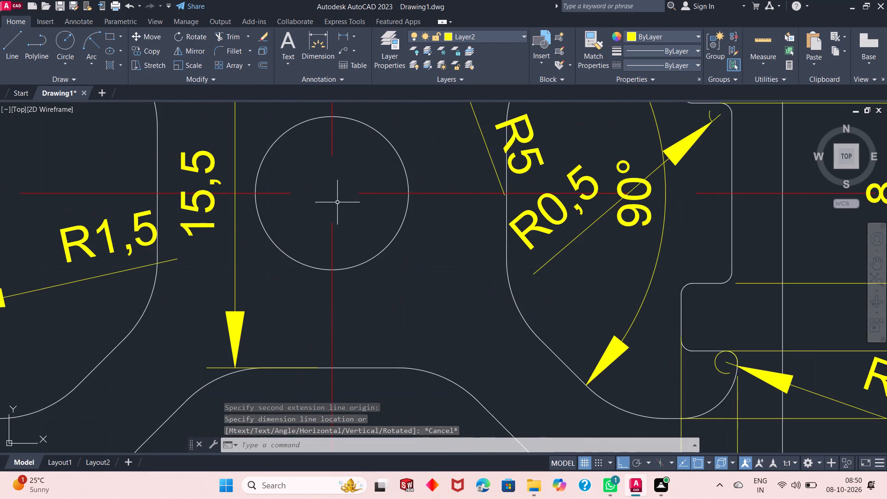
click(341, 32)
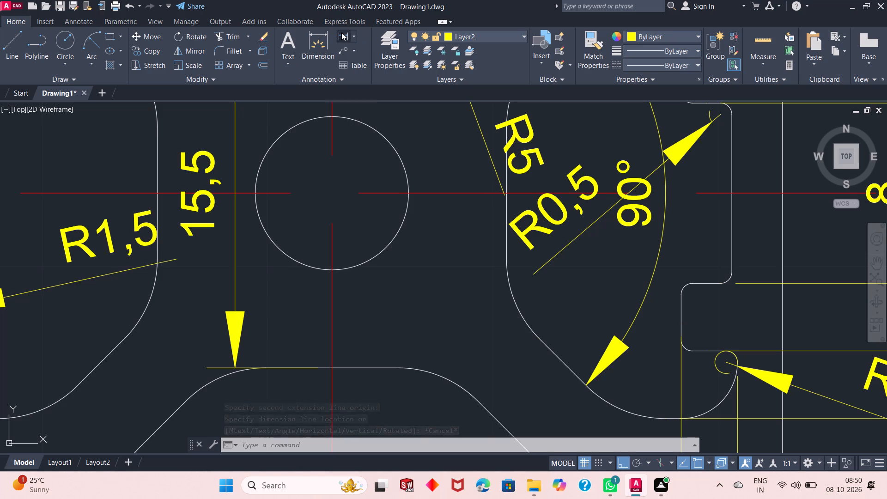
click(160, 195)
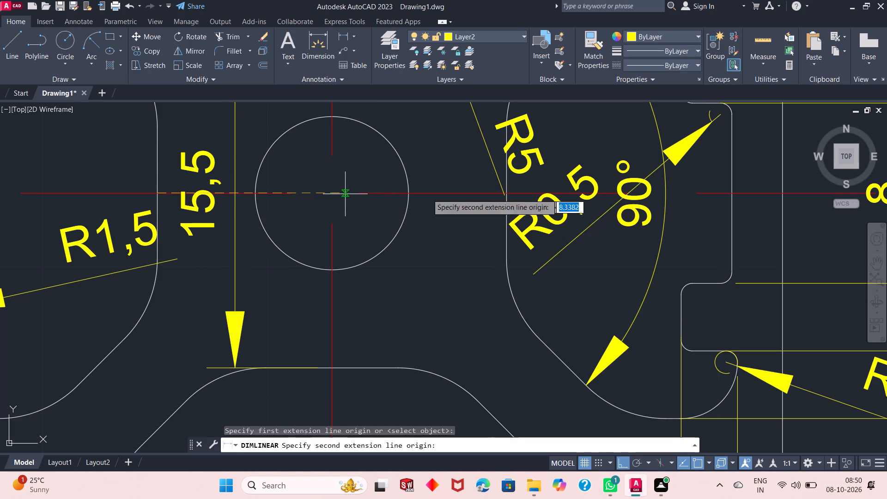
click(506, 193)
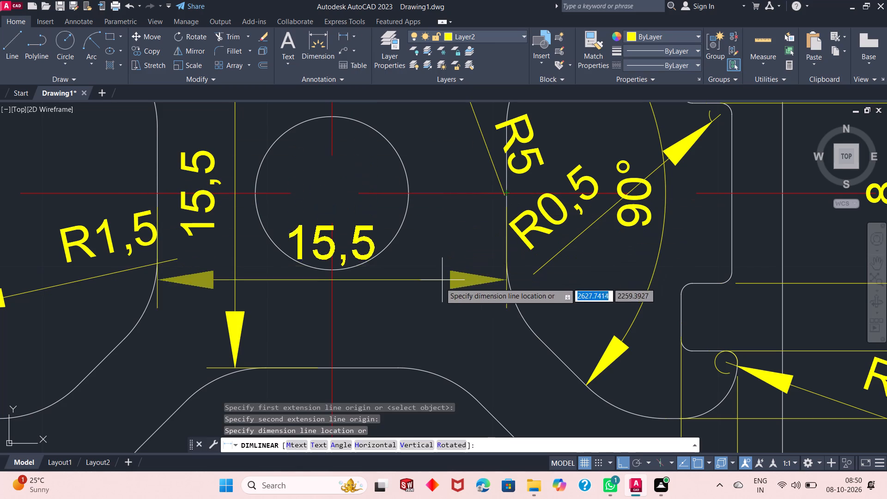
click(435, 298)
Add a diameter dimension to the central circle, with its text outside the profile beyond the lower-right corner.
scroll(374, 213, down, 3)
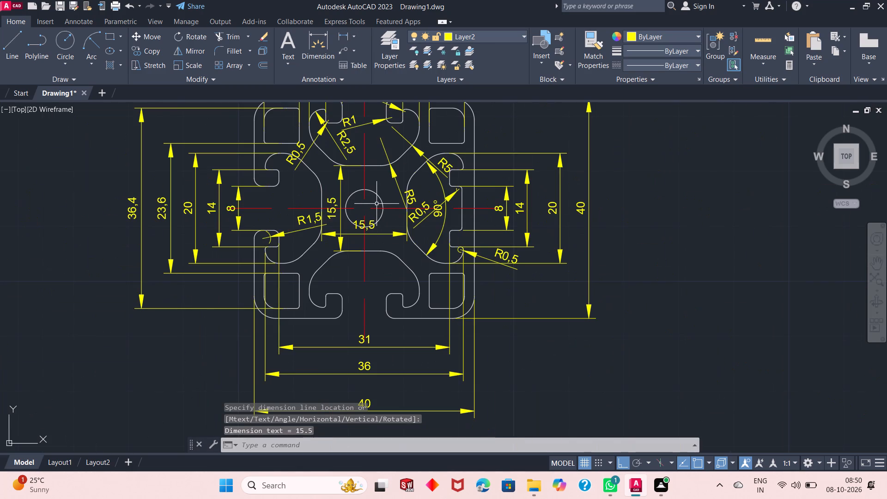
scroll(377, 204, down, 1)
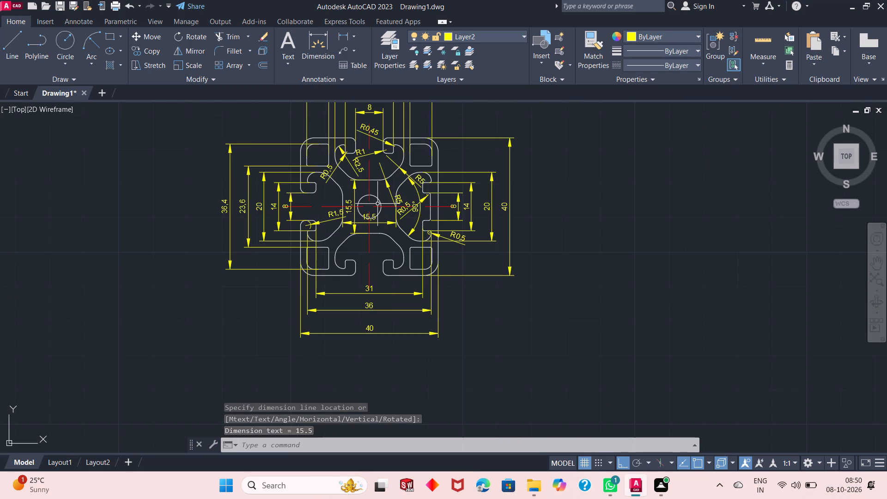
scroll(369, 263, down, 1)
scroll(378, 221, up, 1)
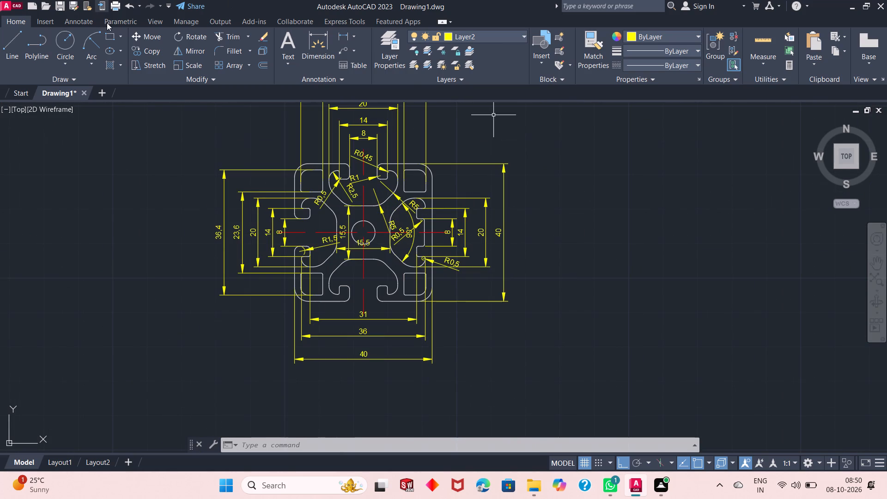
click(354, 34)
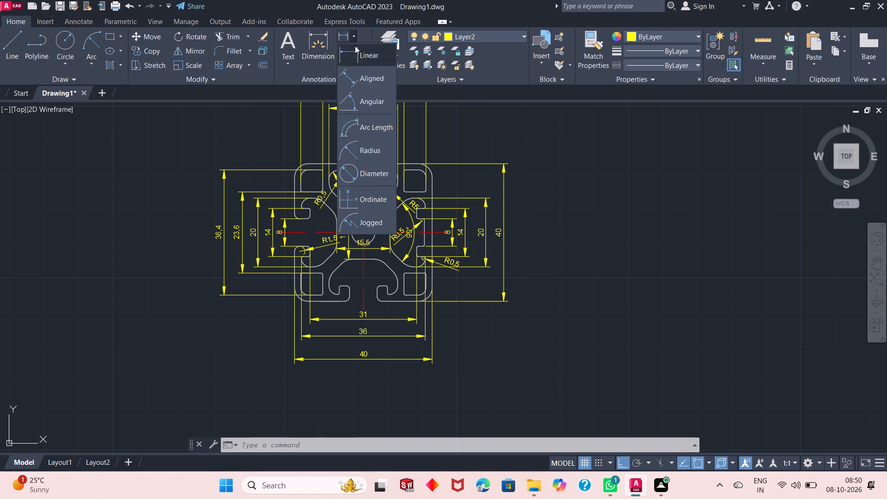
click(375, 174)
click(373, 228)
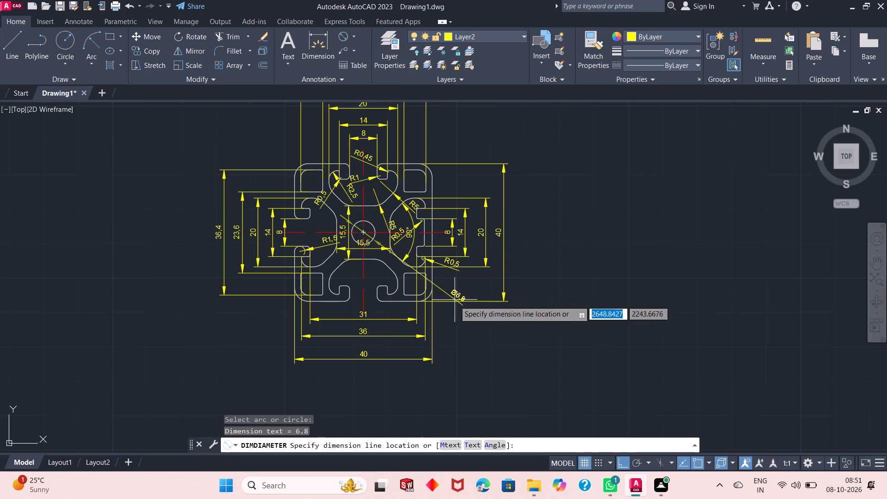
click(450, 318)
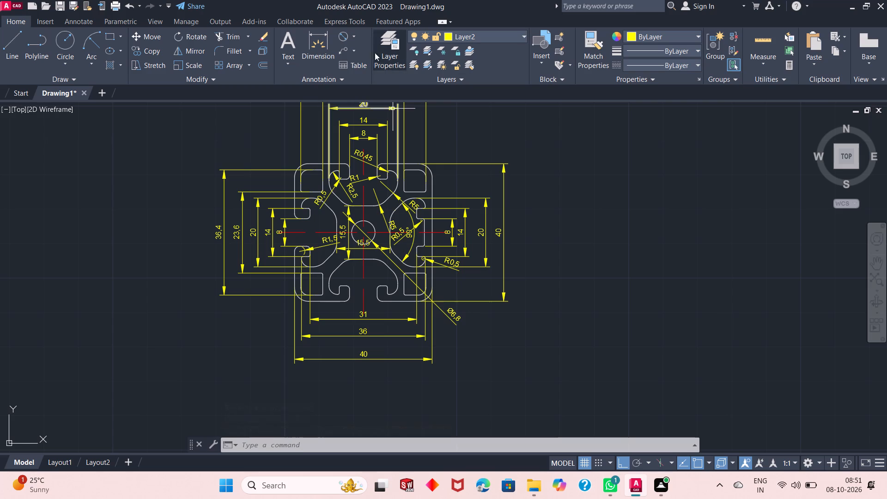
Add a radius dimension to the large outer corner arc of the lower-right pocket, with its text outside the profile's right edge.
click(357, 41)
click(384, 148)
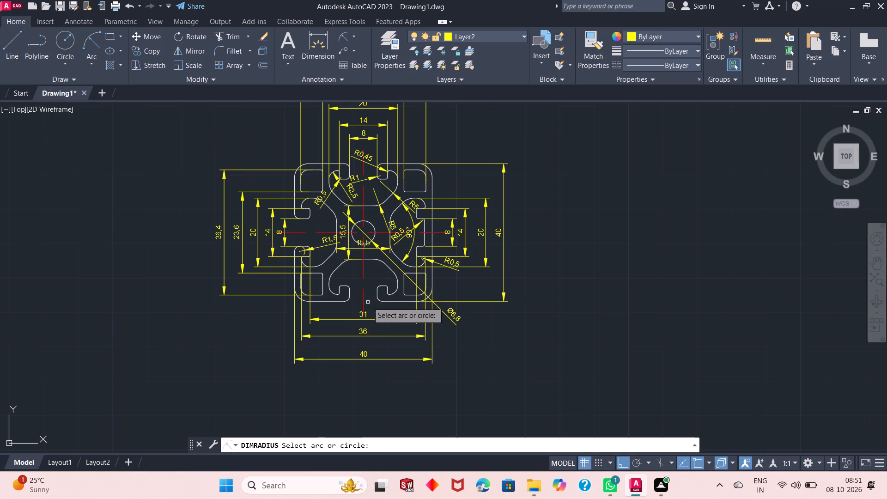
scroll(406, 289, down, 3)
scroll(411, 291, up, 3)
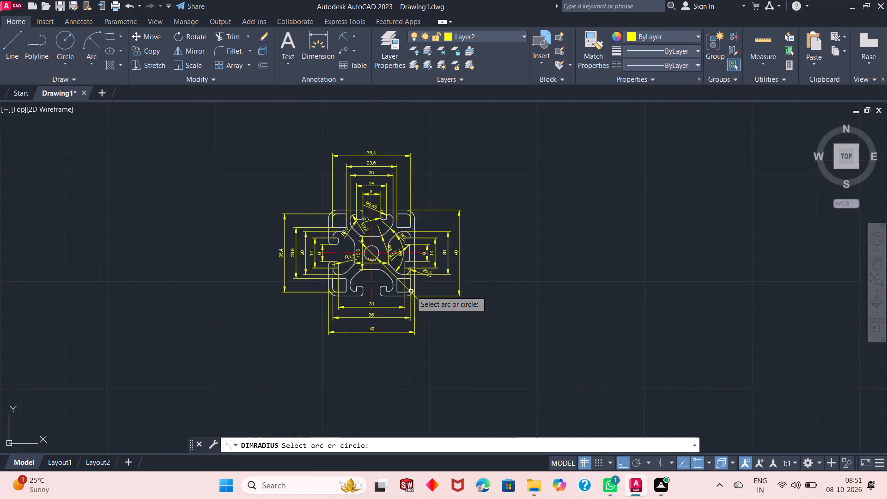
scroll(411, 291, up, 4)
click(393, 293)
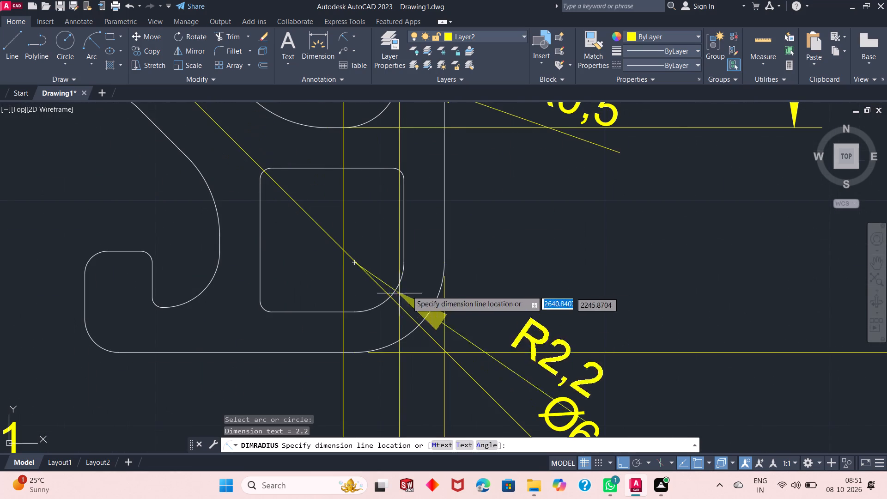
click(573, 294)
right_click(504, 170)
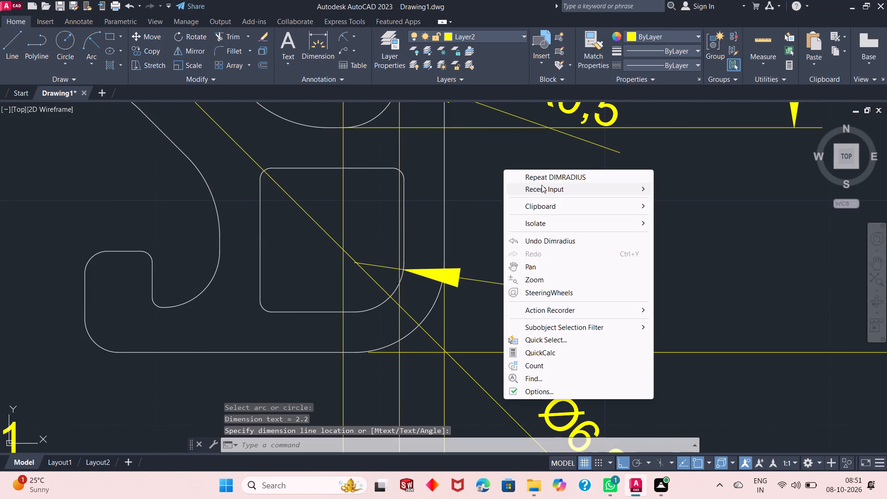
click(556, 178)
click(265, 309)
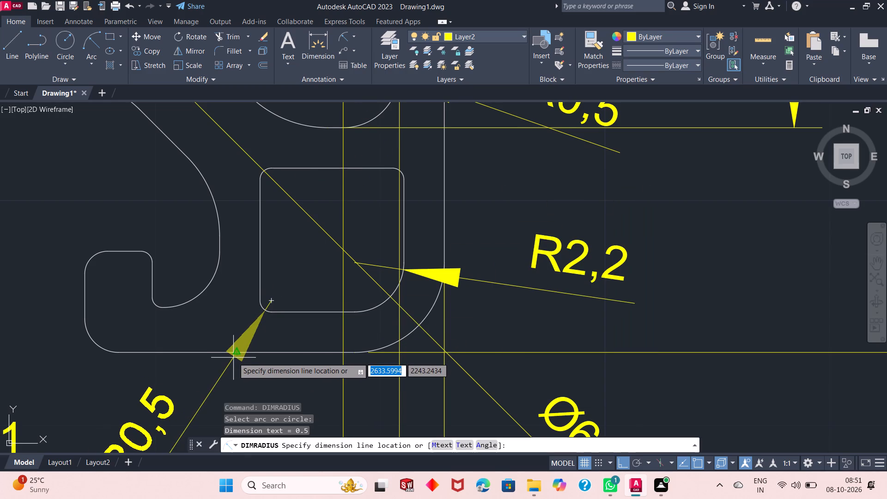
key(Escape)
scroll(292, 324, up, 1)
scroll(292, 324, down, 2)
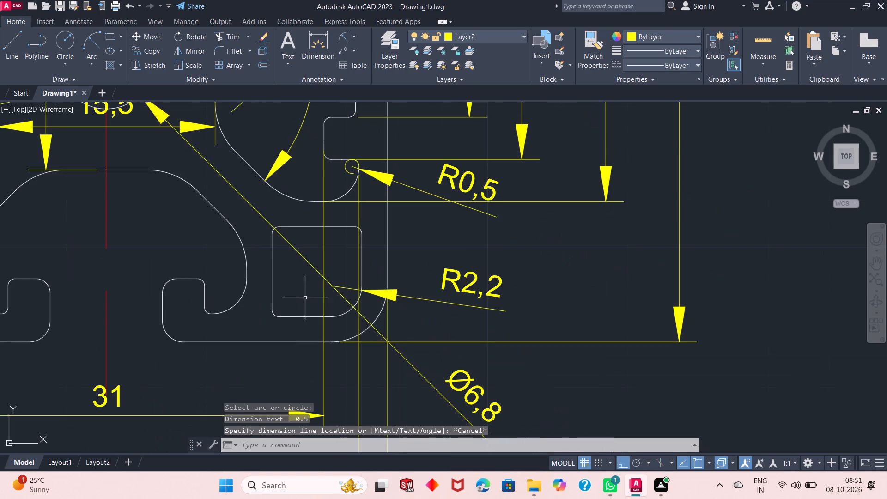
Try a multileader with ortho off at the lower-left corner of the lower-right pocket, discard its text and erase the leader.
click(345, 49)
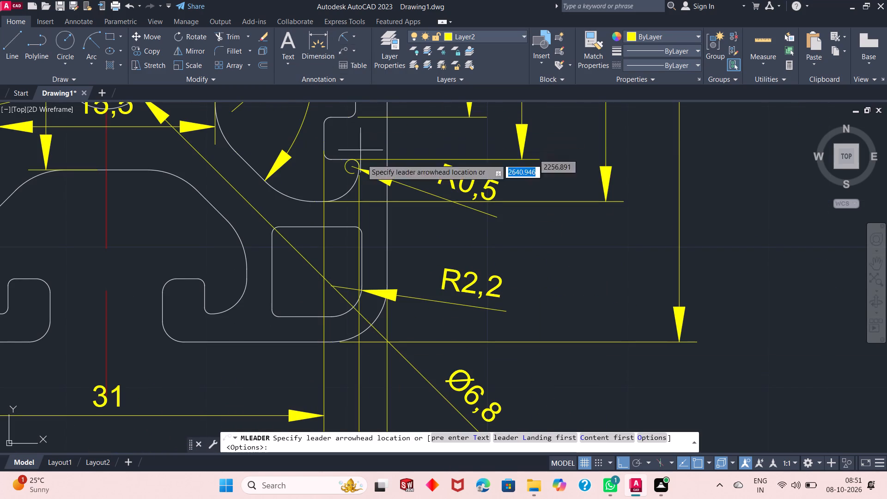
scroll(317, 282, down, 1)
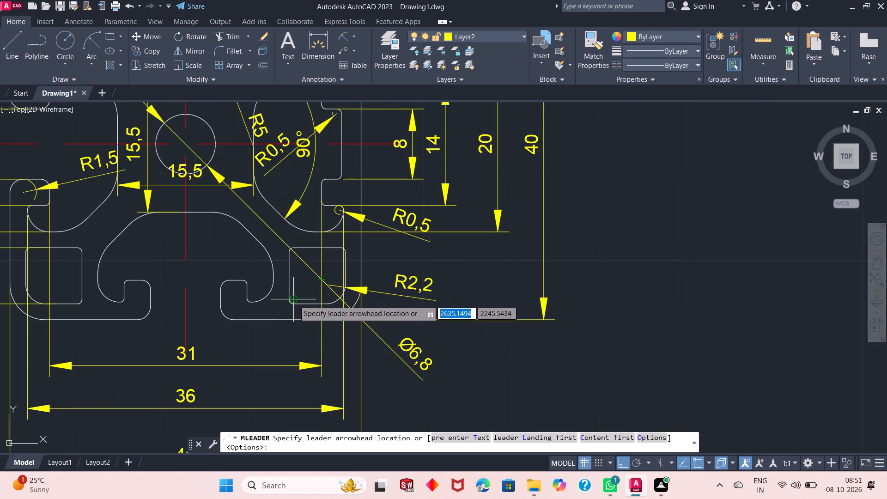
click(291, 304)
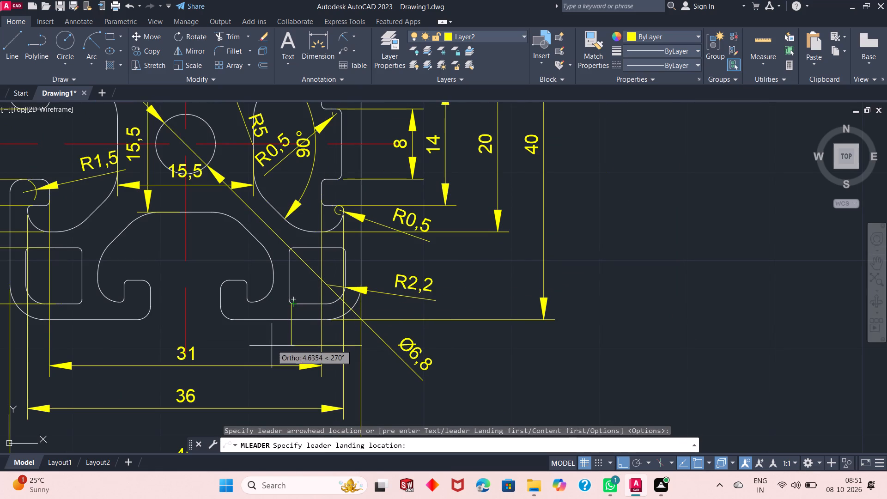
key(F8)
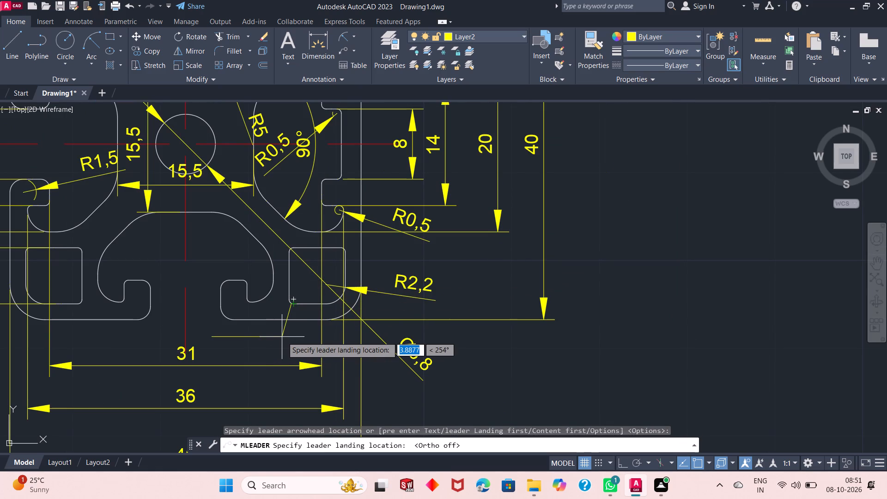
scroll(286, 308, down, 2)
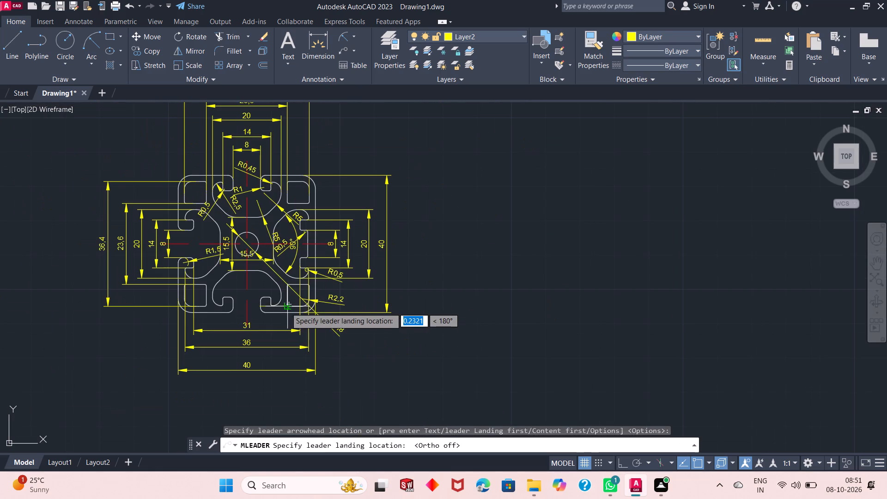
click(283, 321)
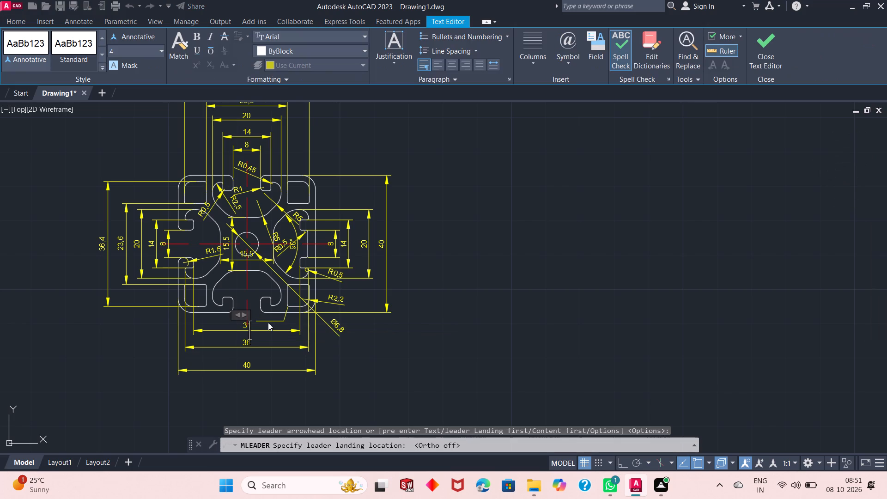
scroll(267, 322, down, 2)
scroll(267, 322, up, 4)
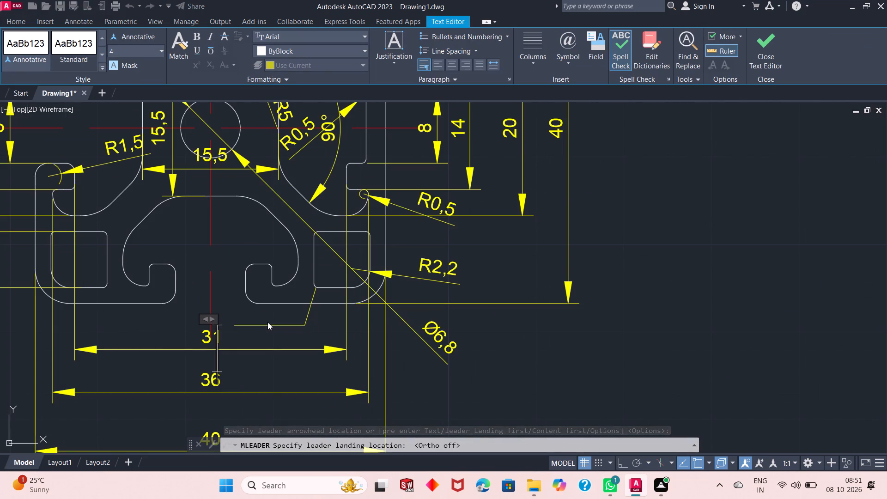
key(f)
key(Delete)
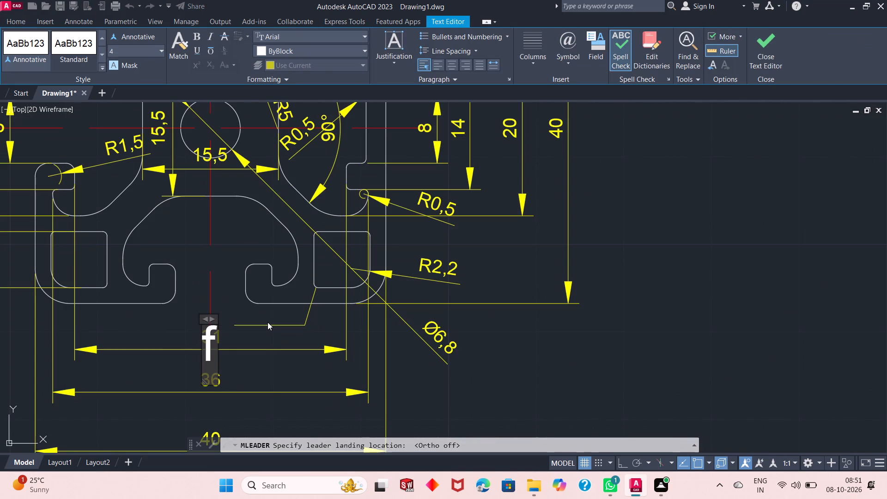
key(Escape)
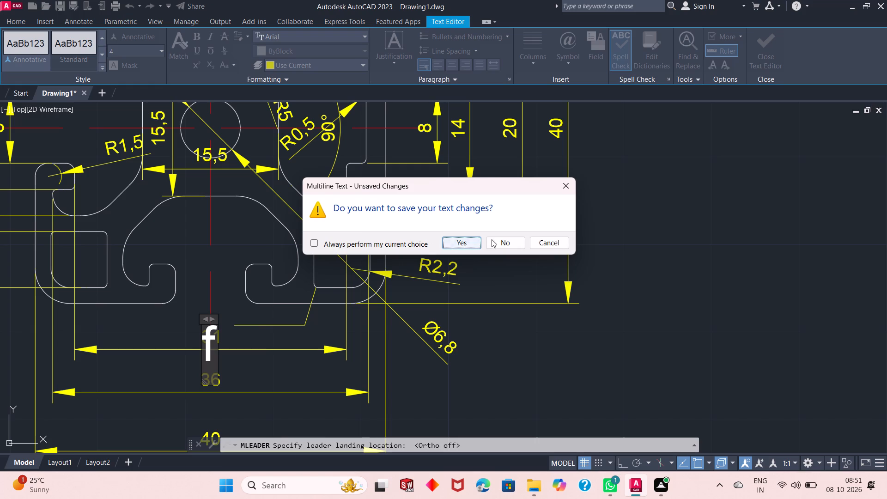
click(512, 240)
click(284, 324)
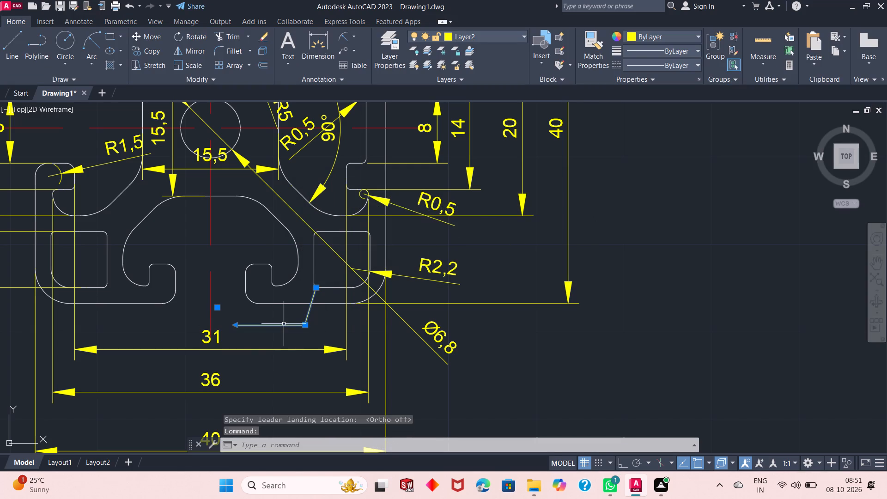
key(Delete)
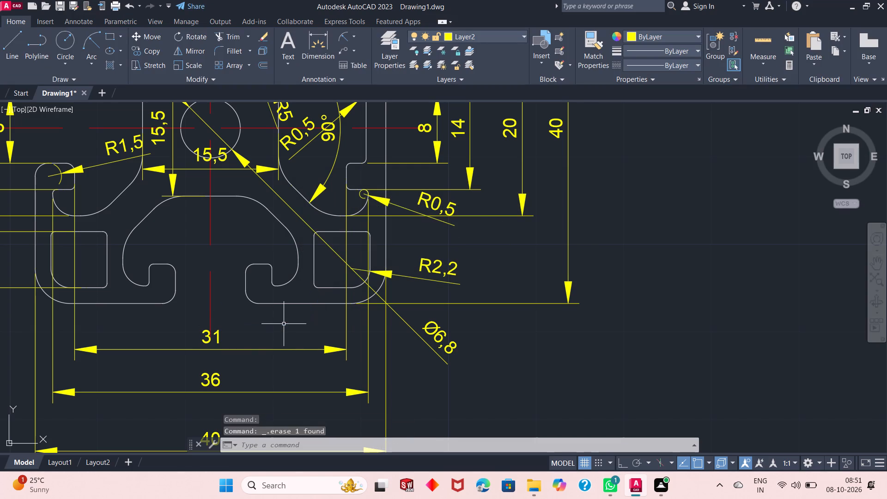
Add a multileader reading "3 - R0.5" from the lower-right corner of the upper-right pocket, with its text outside the profile.
scroll(284, 324, down, 2)
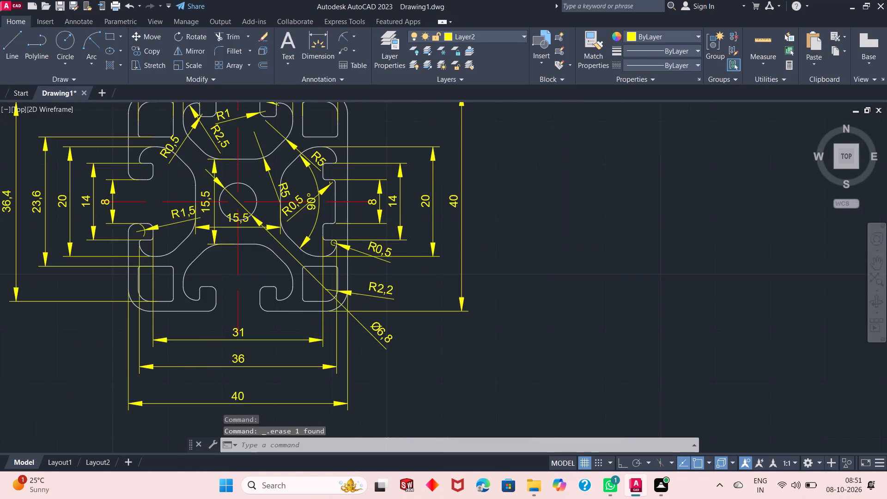
scroll(315, 189, up, 1)
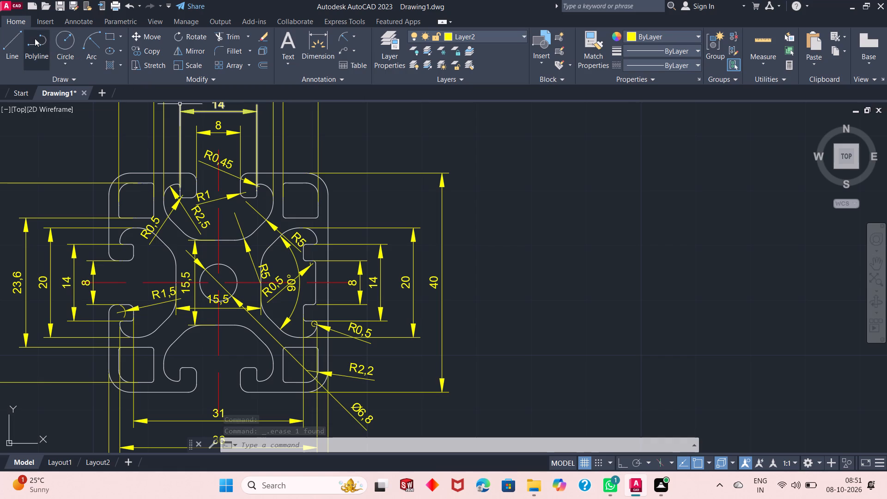
click(337, 50)
scroll(304, 183, up, 1)
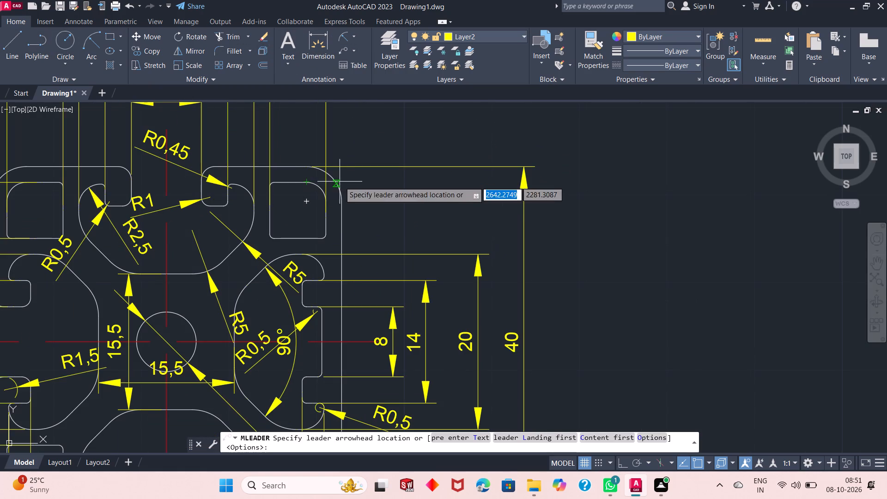
click(326, 238)
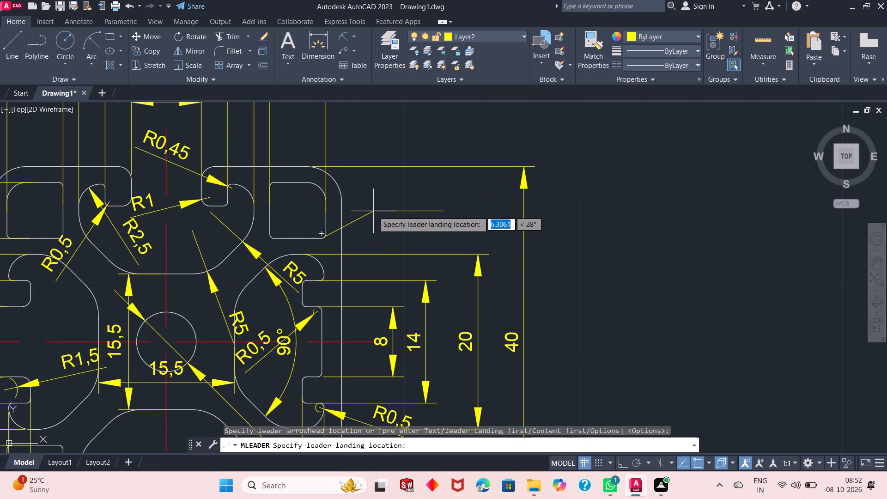
click(375, 190)
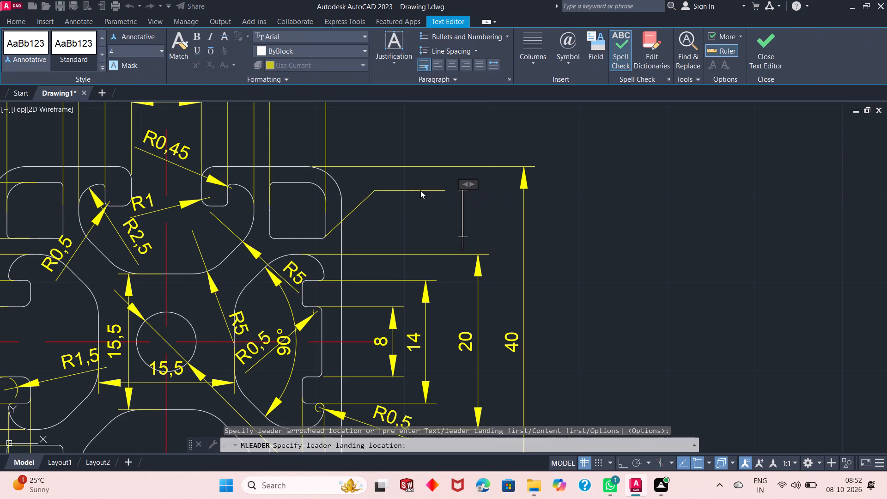
key(3)
key(space)
text(-)
key(space)
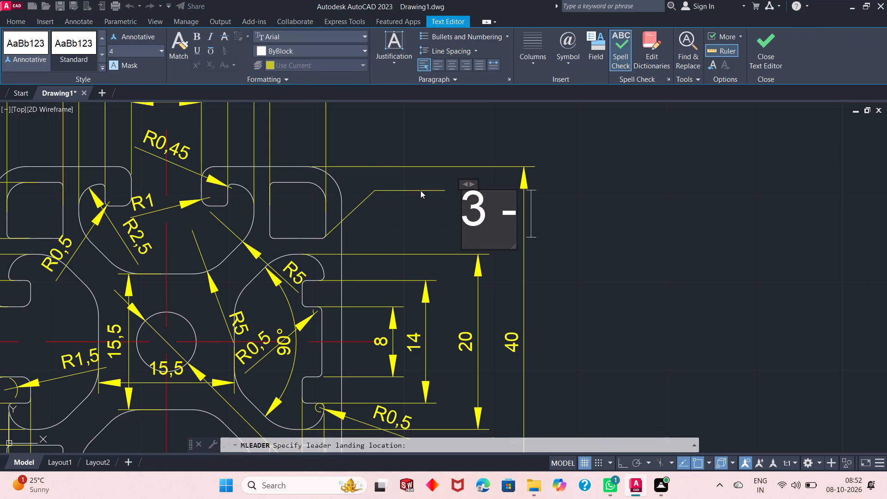
text(R0.5)
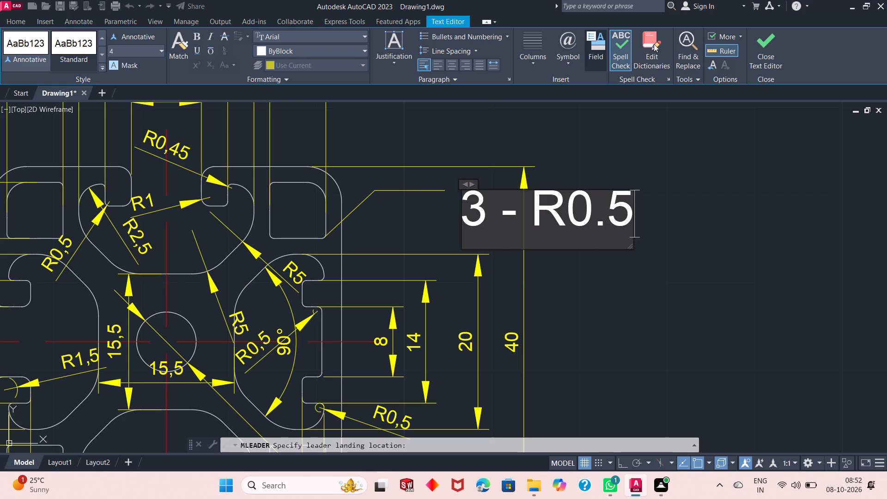
click(775, 54)
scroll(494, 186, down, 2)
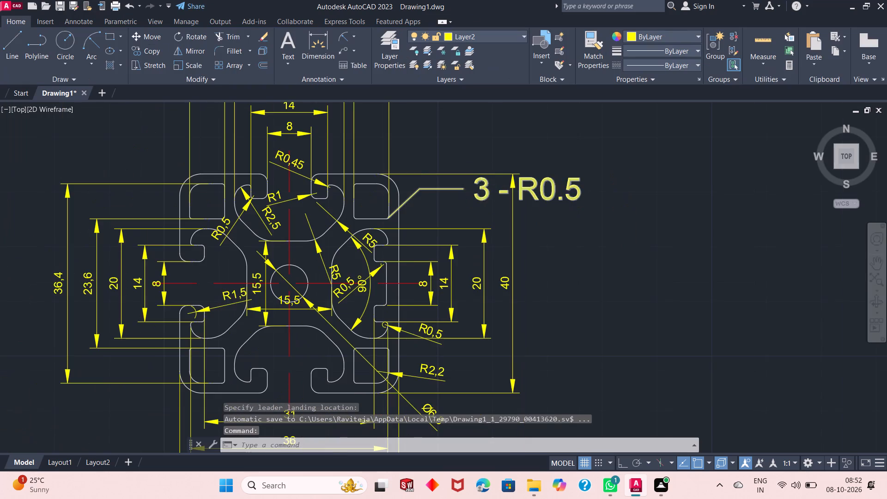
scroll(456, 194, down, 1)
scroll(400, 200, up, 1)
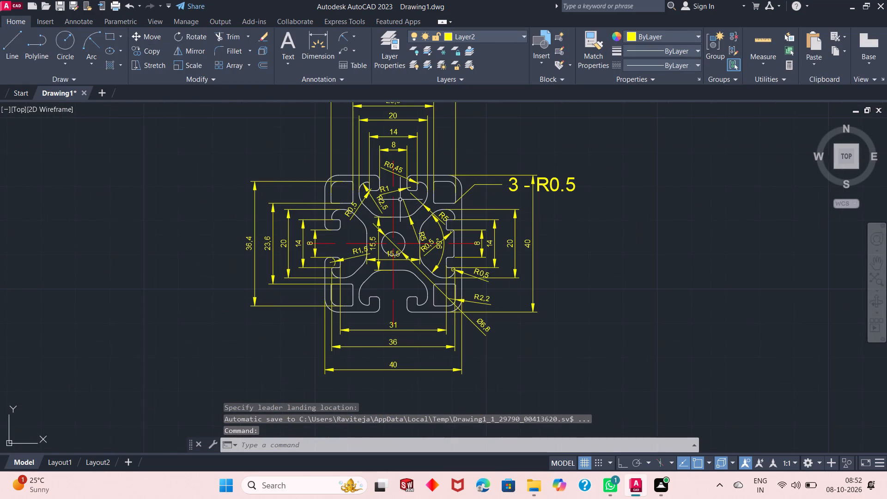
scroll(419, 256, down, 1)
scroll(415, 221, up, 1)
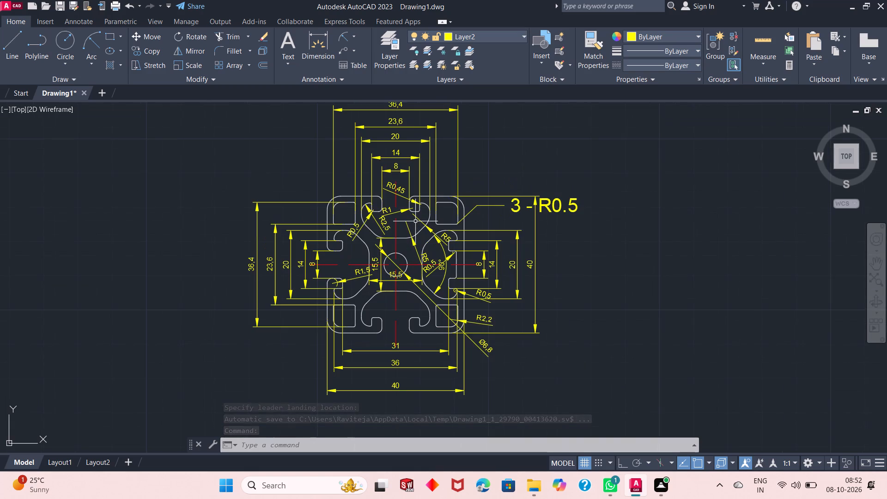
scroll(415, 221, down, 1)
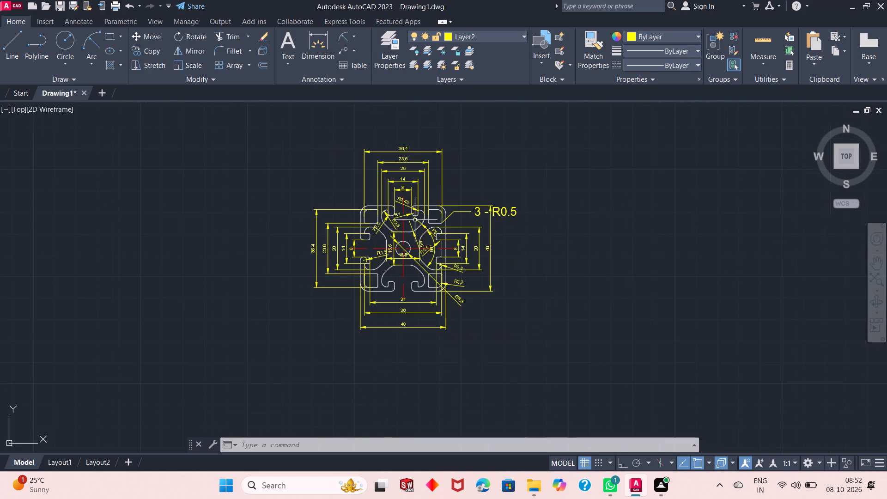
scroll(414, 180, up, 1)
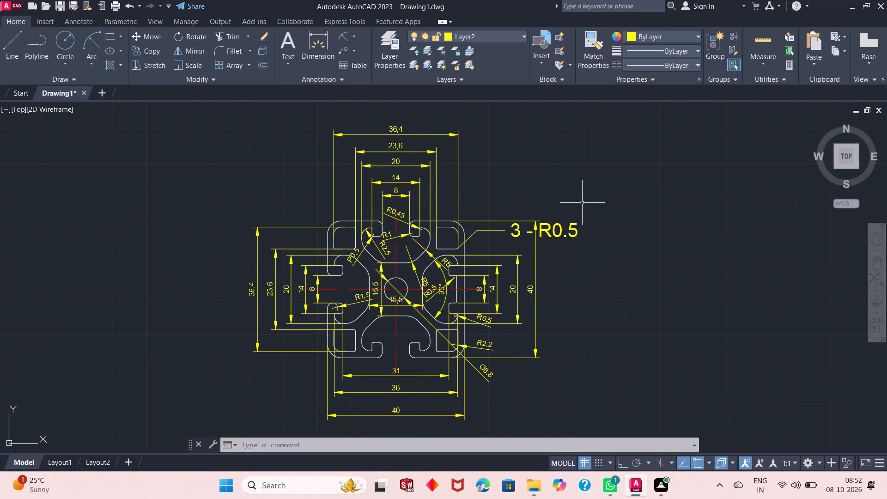
Set the ISO-25 dimension style's text height to 1 and make the style current.
key(d)
key(Return)
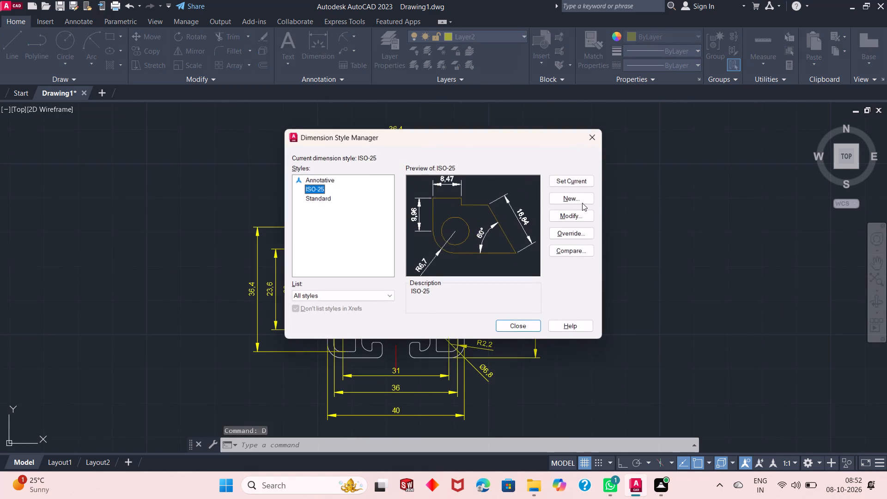
click(578, 213)
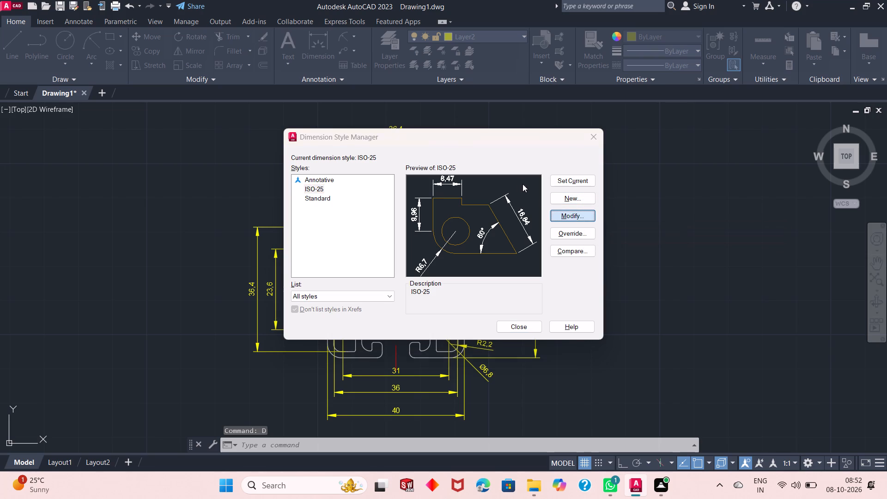
double_click(405, 196)
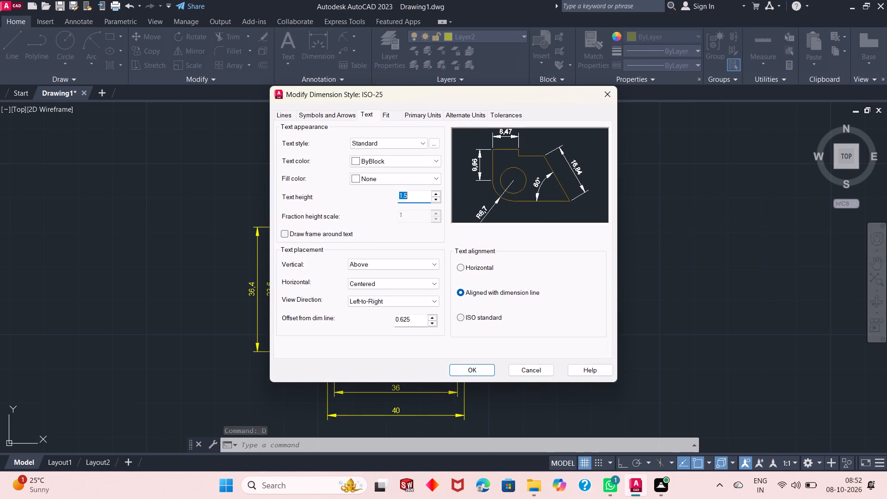
key(1)
key(Return)
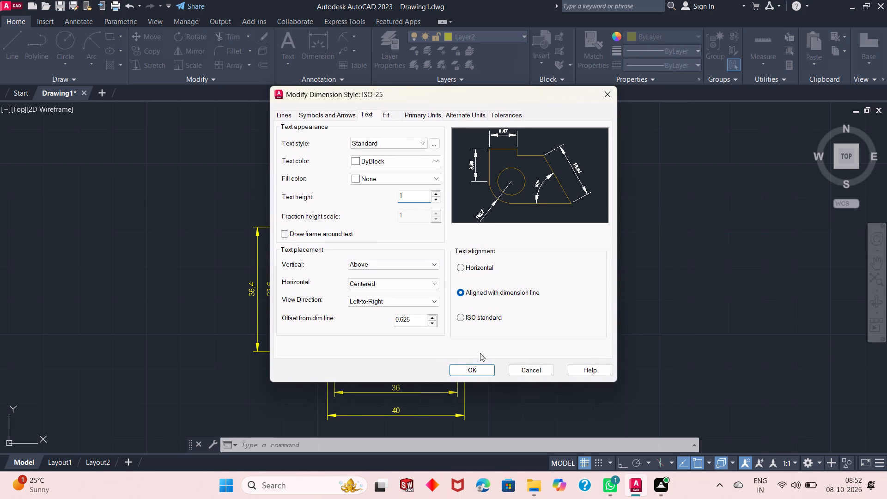
click(482, 369)
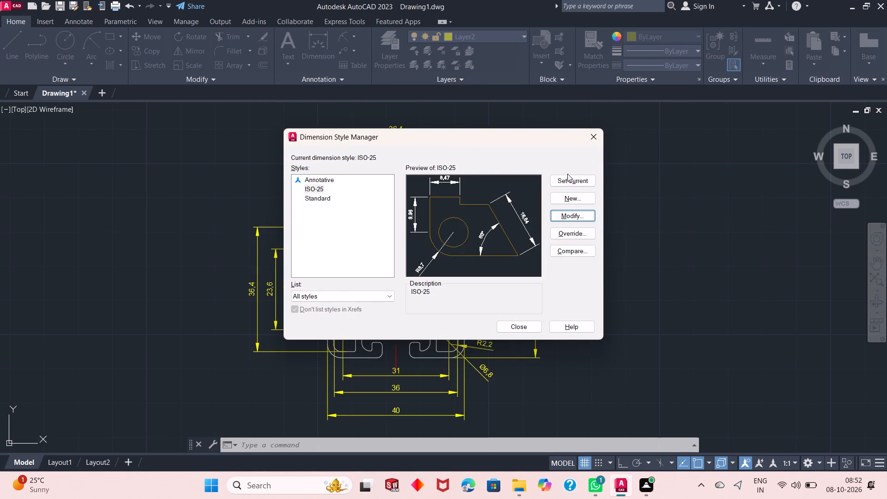
click(567, 180)
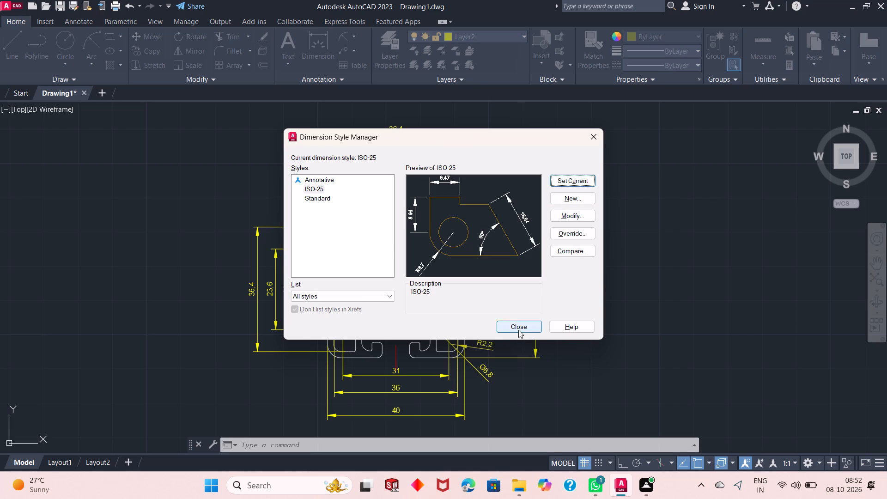
click(518, 330)
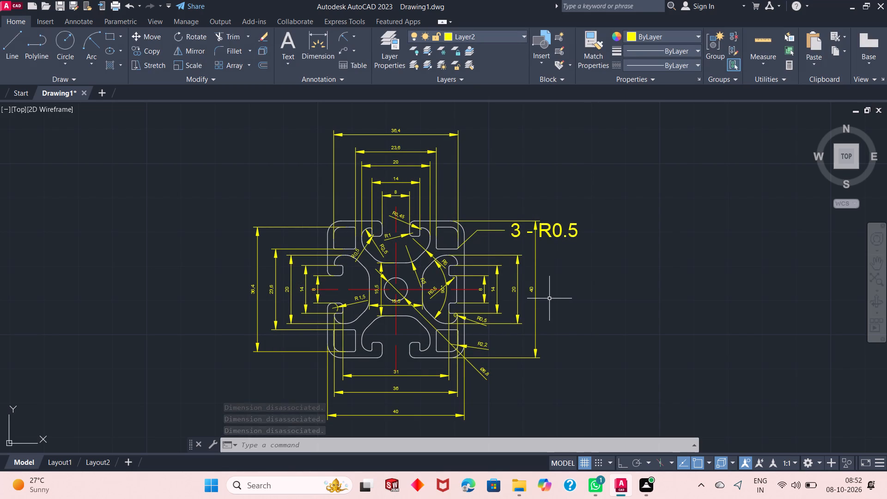
Set the ISO-25 dimension style's text height to 1.3 and make the style current.
key(d)
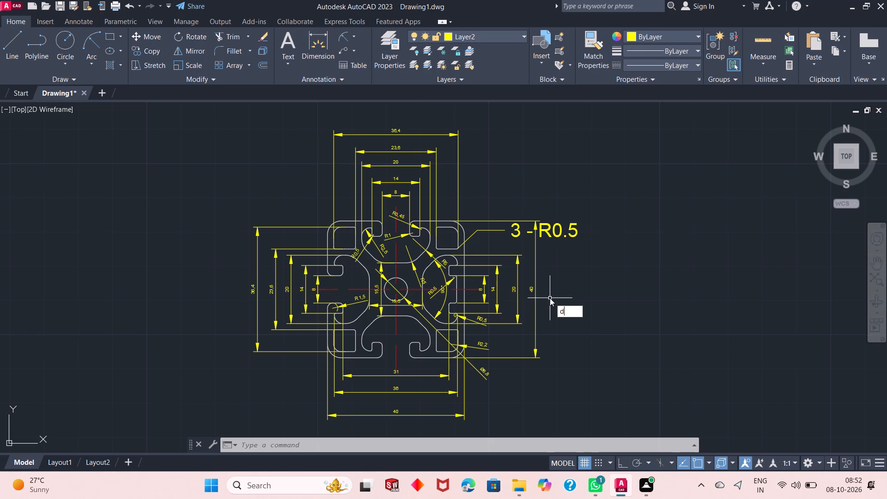
key(Return)
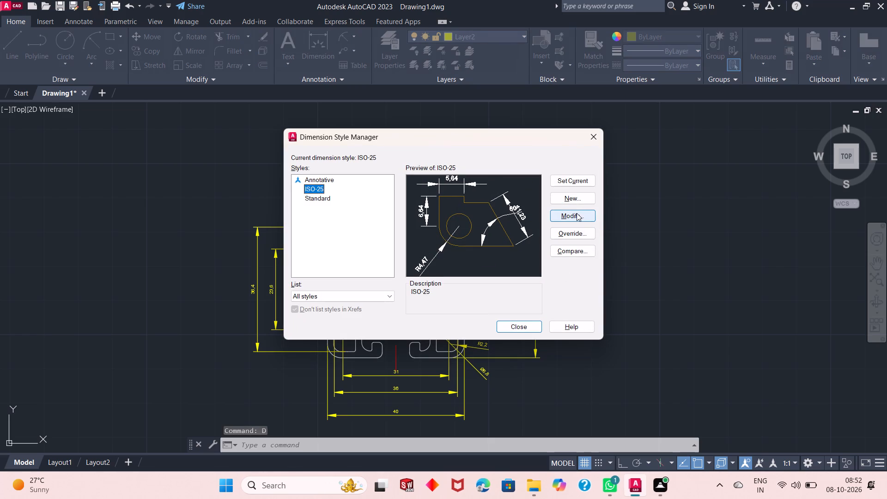
click(571, 216)
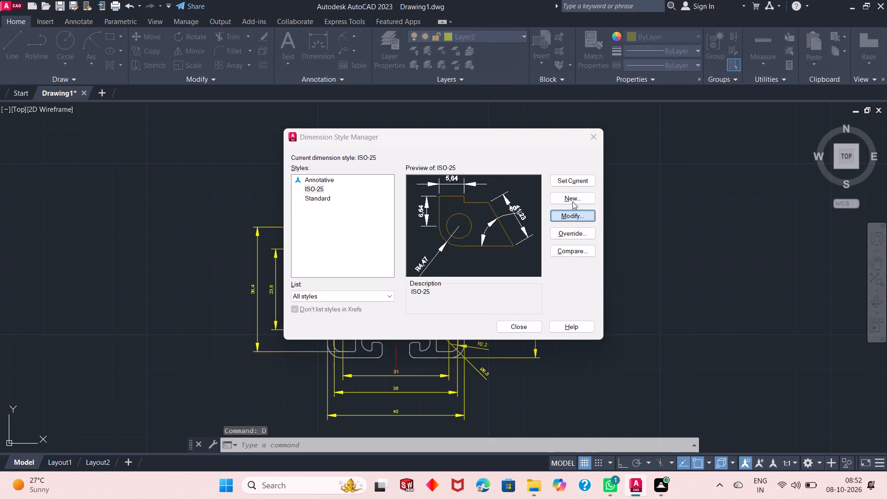
double_click(421, 193)
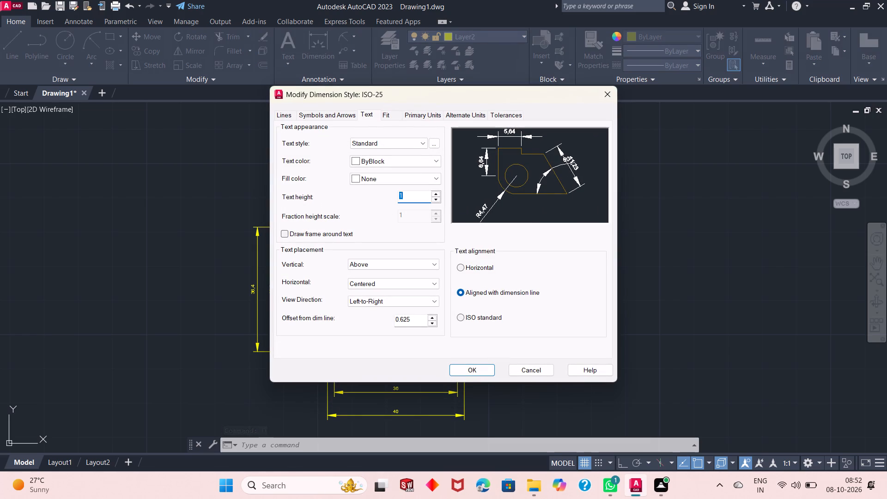
key(1)
text(.3)
key(Return)
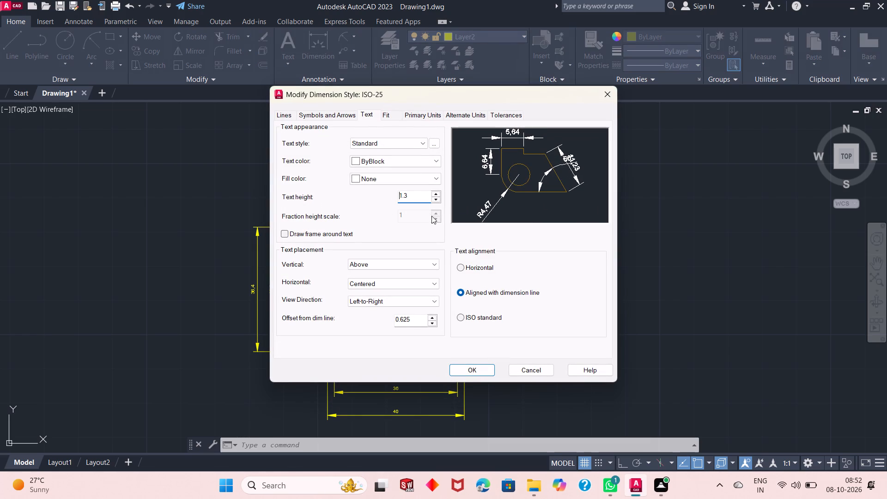
click(472, 368)
click(568, 179)
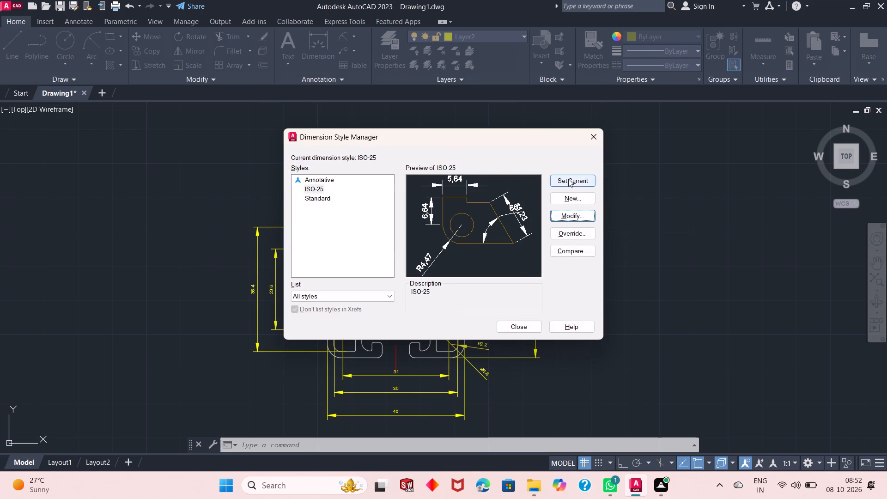
click(597, 129)
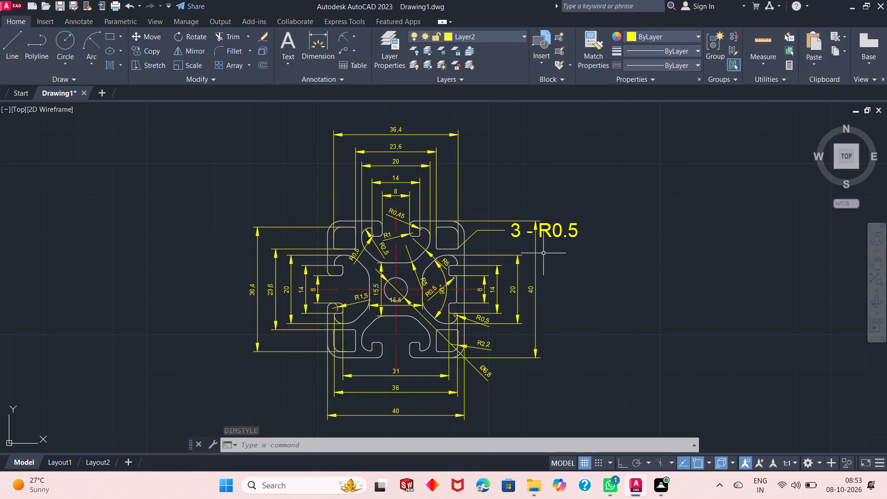
Erase the "3 - R0.5" multileader beside the upper-right pocket.
click(551, 233)
key(Delete)
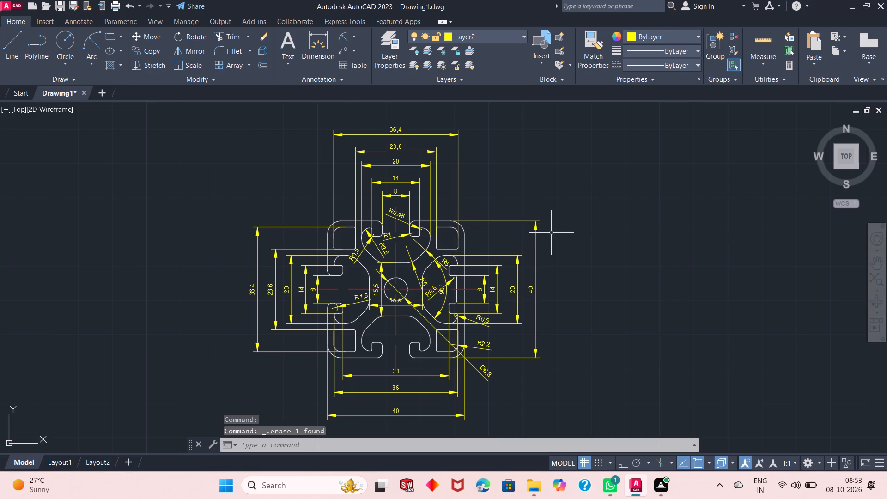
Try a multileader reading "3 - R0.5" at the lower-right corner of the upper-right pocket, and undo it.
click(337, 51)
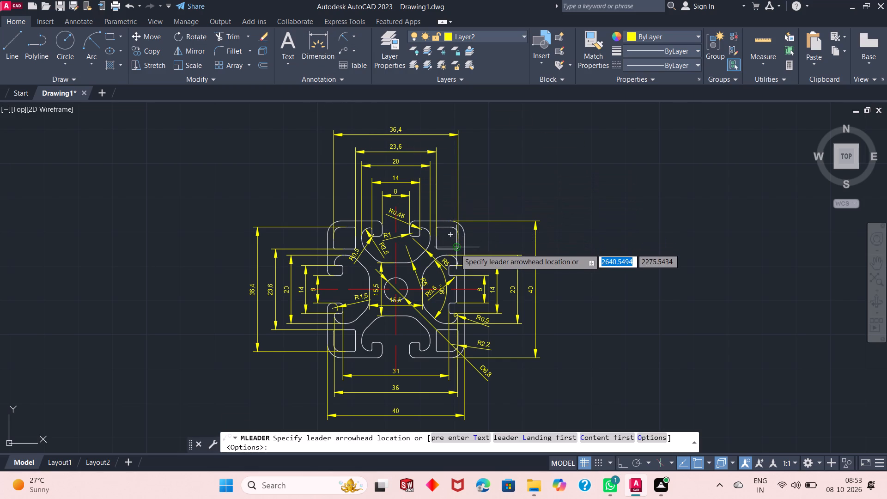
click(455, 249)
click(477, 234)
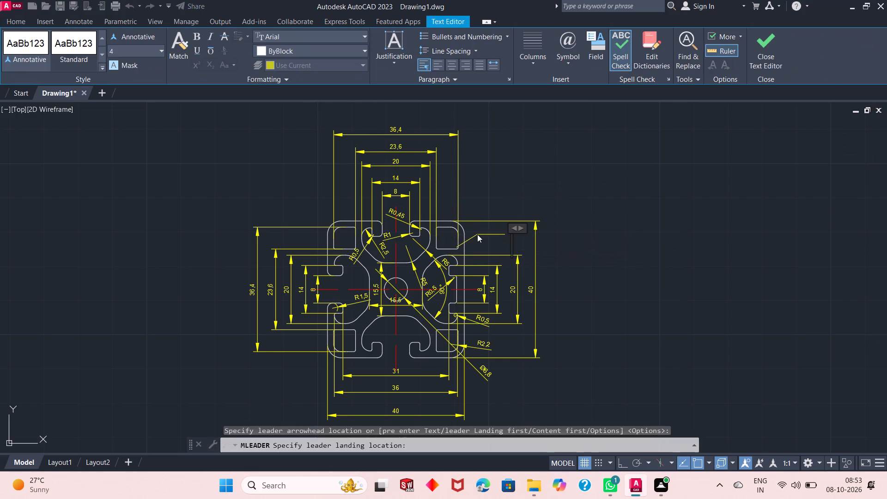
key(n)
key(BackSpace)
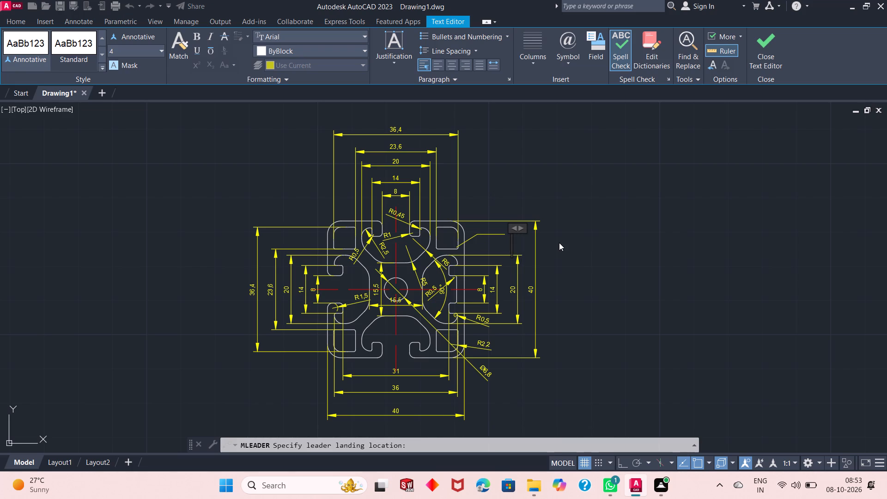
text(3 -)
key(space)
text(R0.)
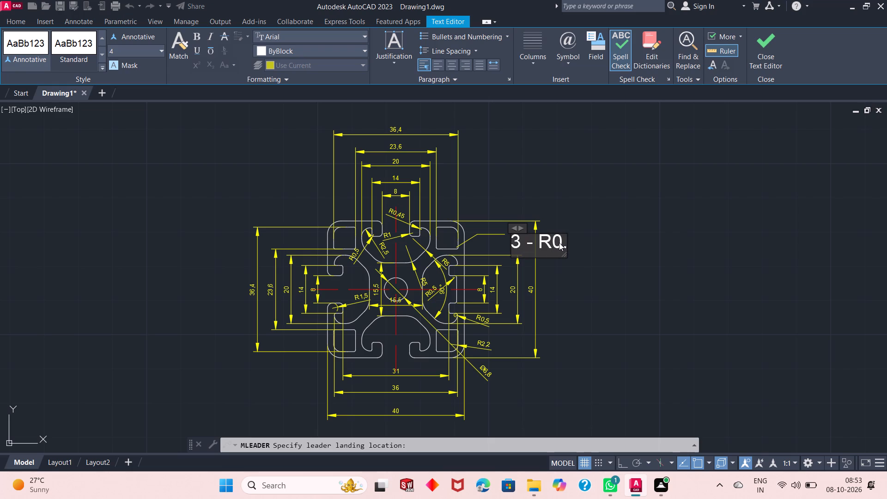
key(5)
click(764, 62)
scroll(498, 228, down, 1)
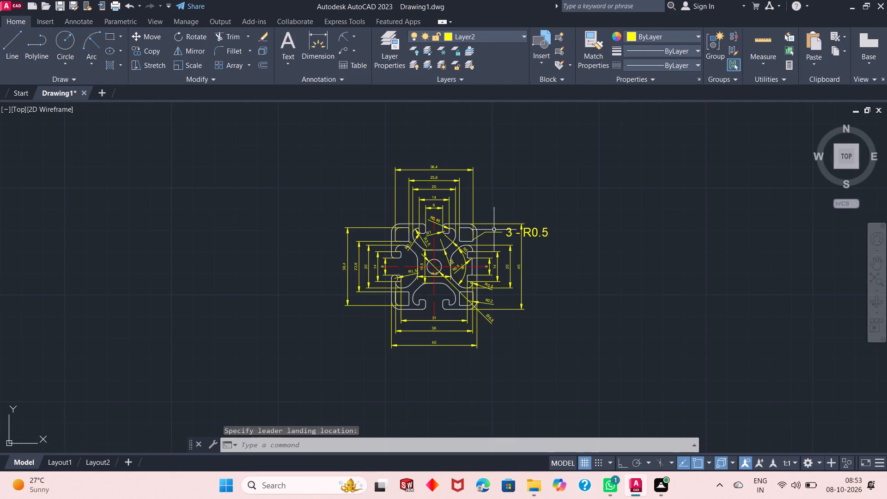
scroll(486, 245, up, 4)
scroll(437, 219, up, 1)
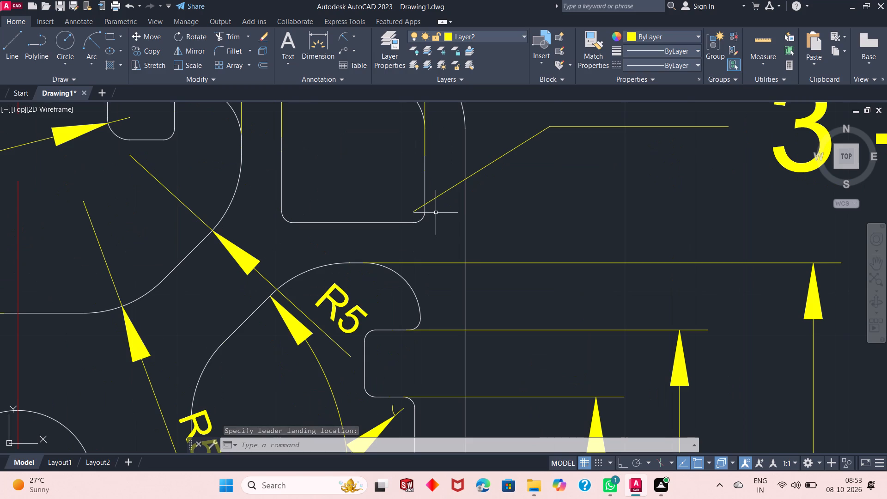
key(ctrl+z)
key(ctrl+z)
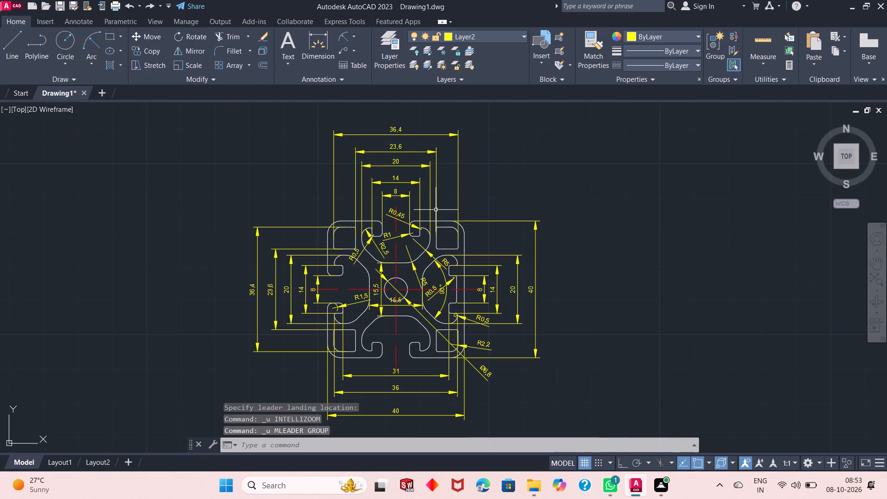
Add a multileader reading "3 - R0.5" from the upper-right pocket's lower-right corner arc, landing just outside the profile's right edge.
click(342, 48)
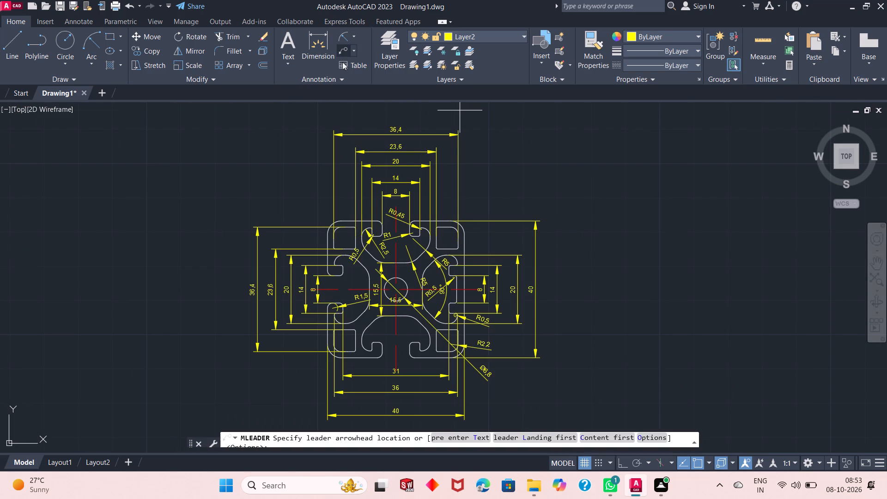
scroll(468, 251, up, 3)
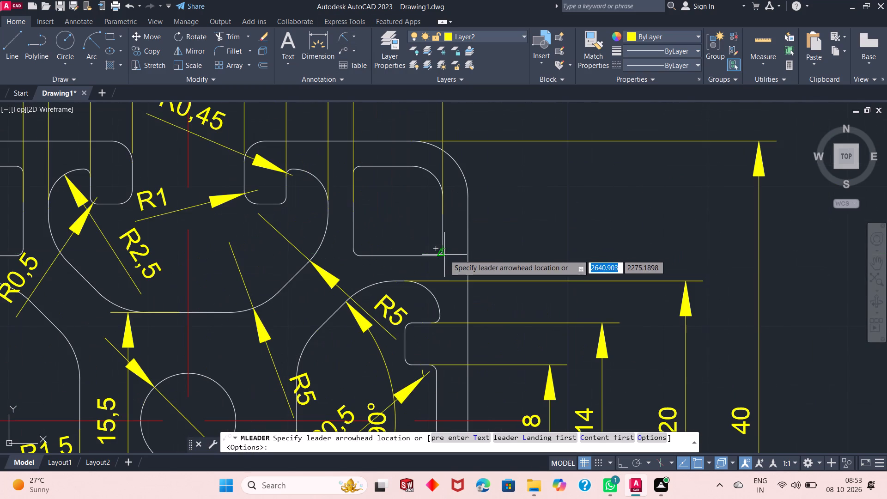
click(441, 255)
scroll(441, 255, down, 2)
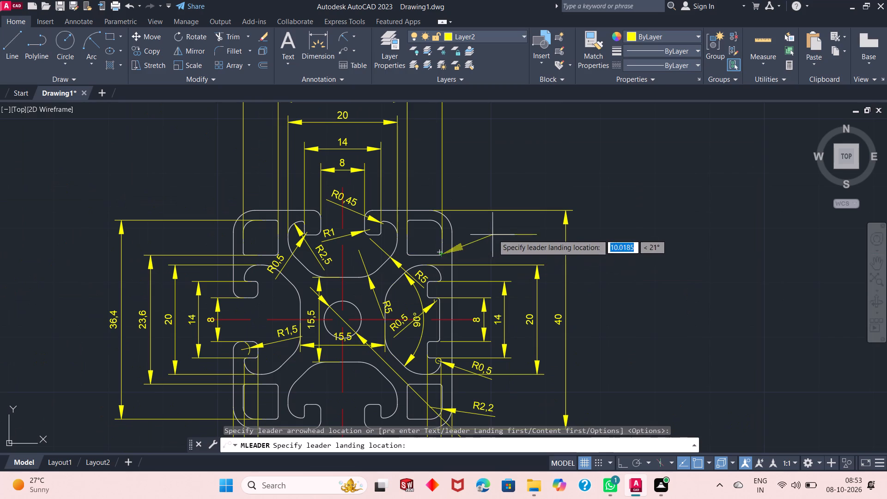
click(461, 245)
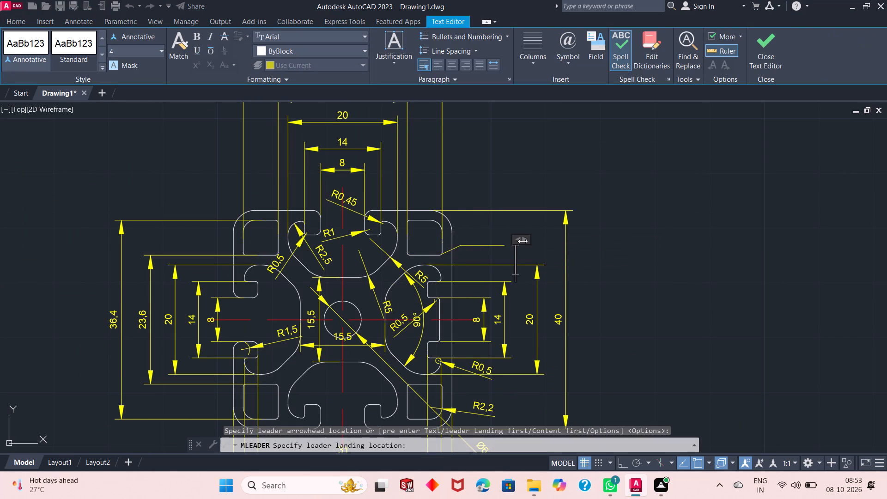
key(3)
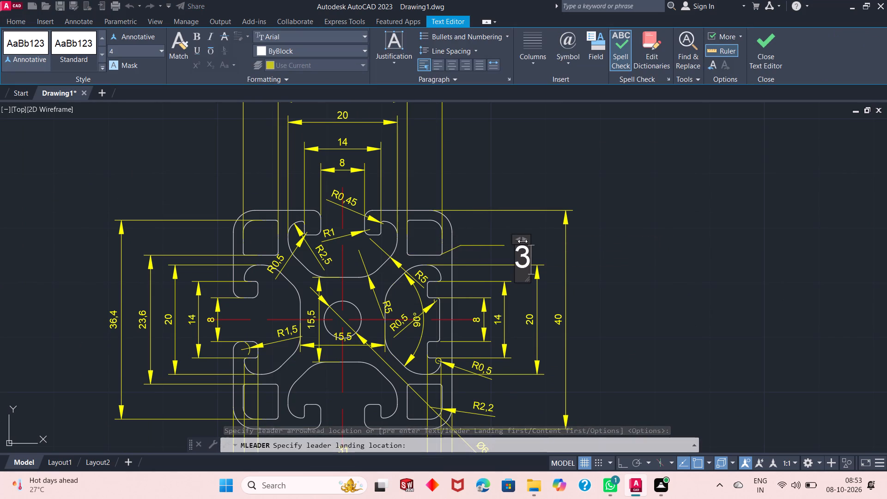
key(space)
text(-)
key(space)
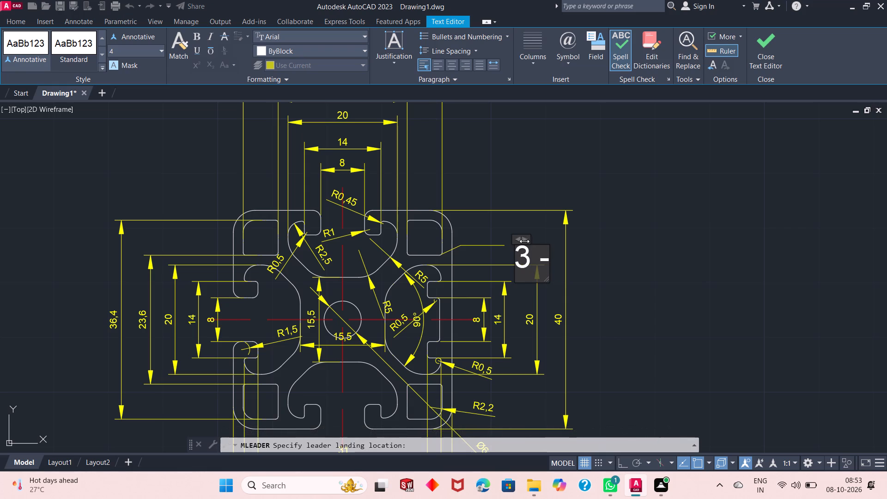
key(shift+r)
text(0.5)
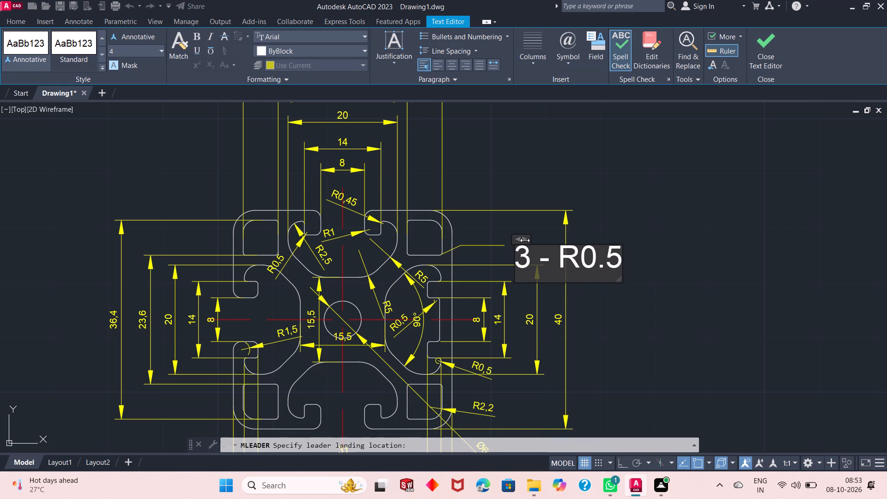
click(760, 56)
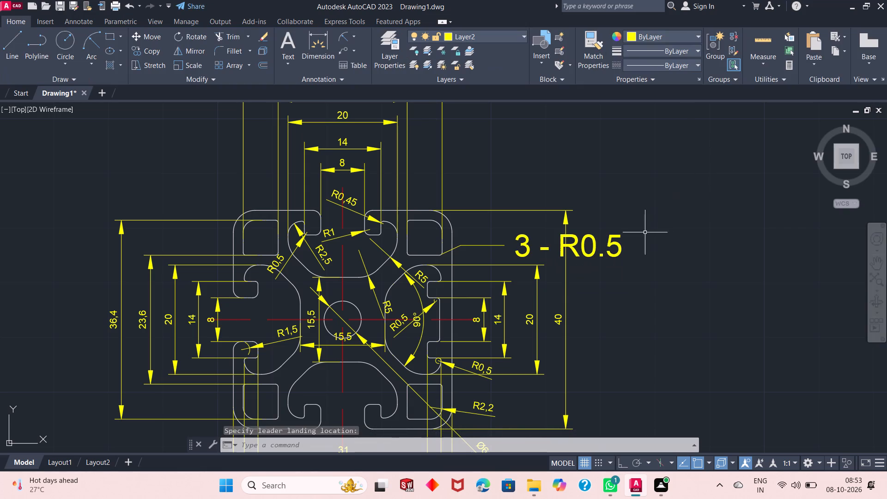
scroll(444, 258, down, 1)
scroll(444, 258, up, 1)
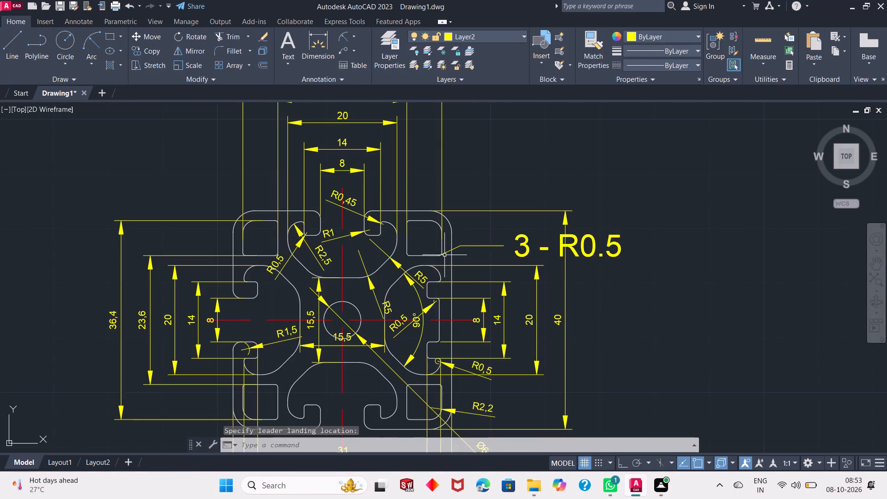
scroll(443, 254, down, 1)
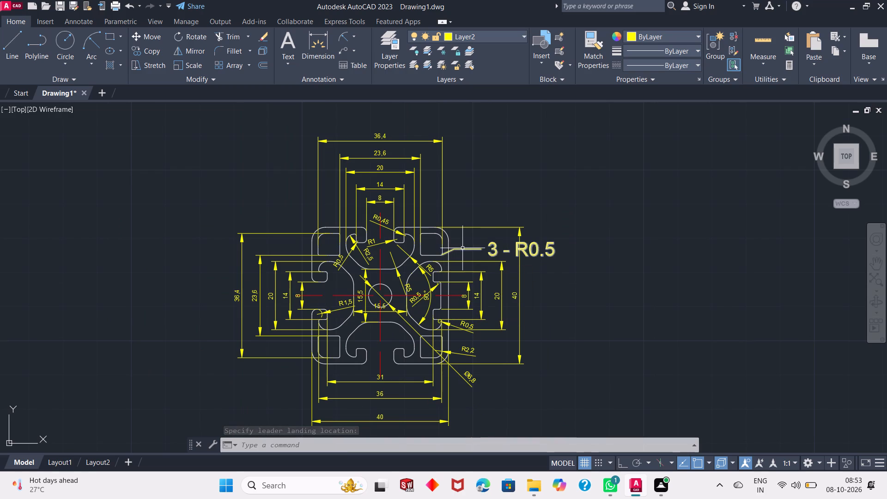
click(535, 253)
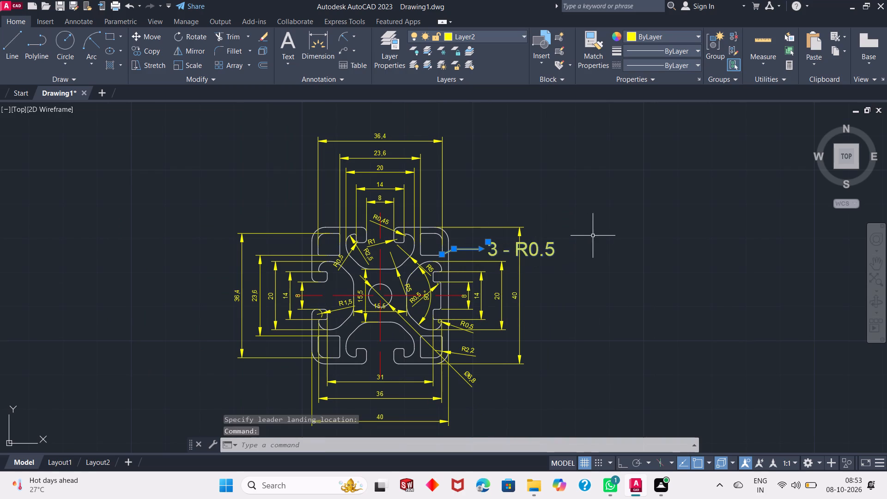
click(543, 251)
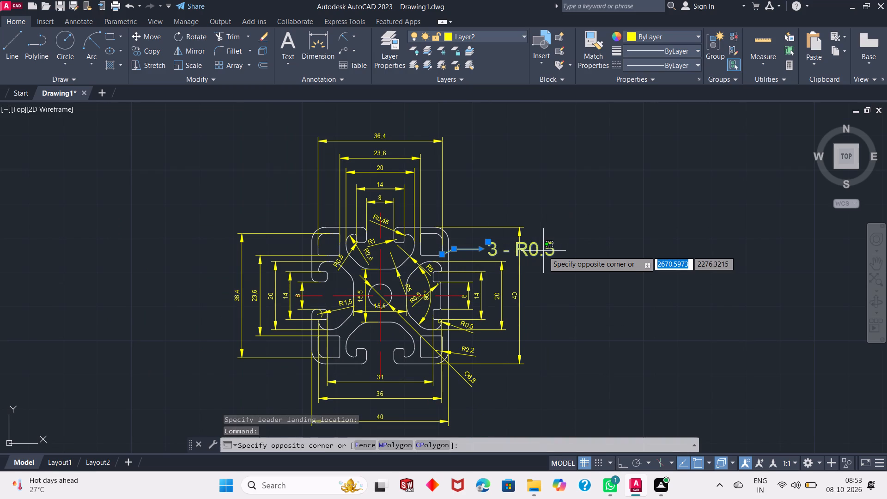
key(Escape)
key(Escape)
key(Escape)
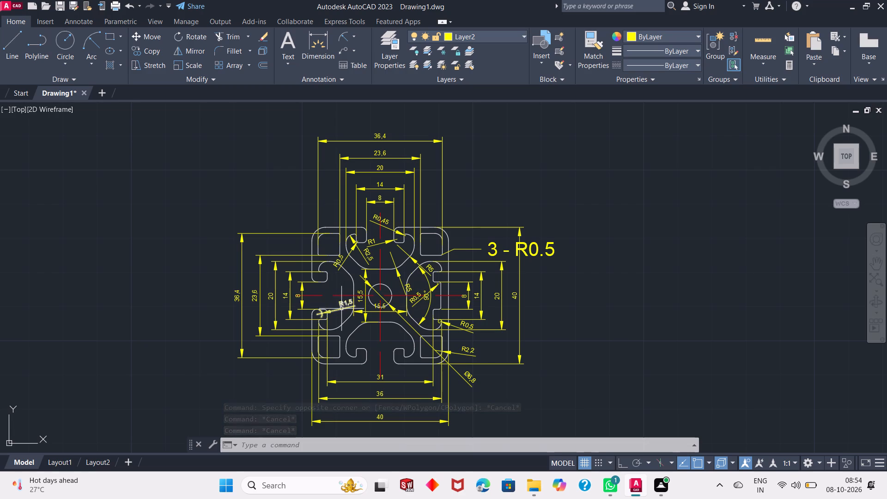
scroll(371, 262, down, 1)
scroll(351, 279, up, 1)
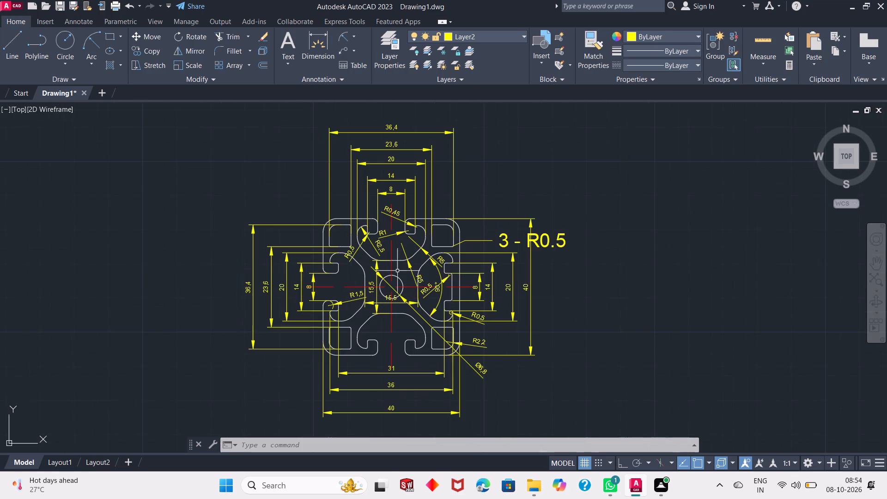
Turn off log file recording with the LOGFILEOFF command.
click(276, 444)
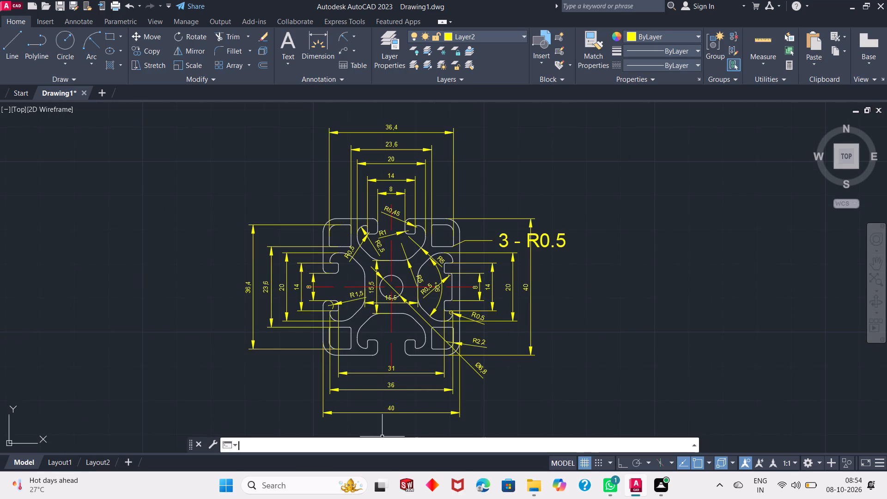
text(log)
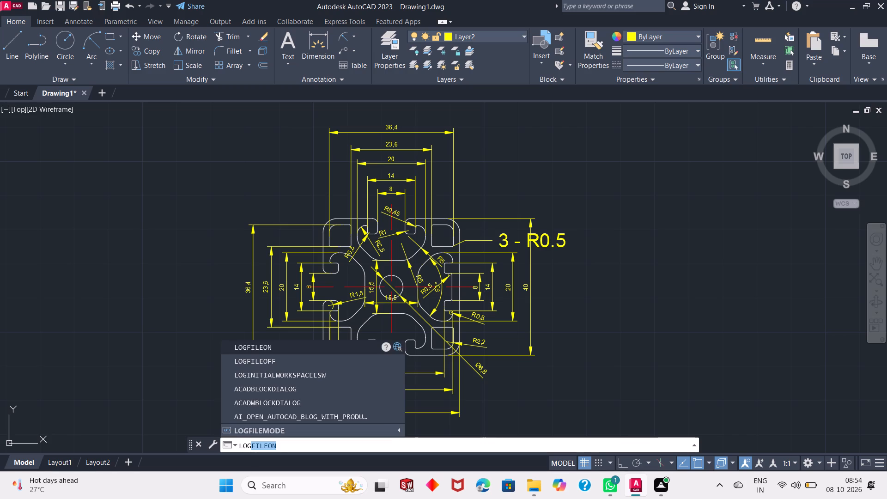
click(298, 362)
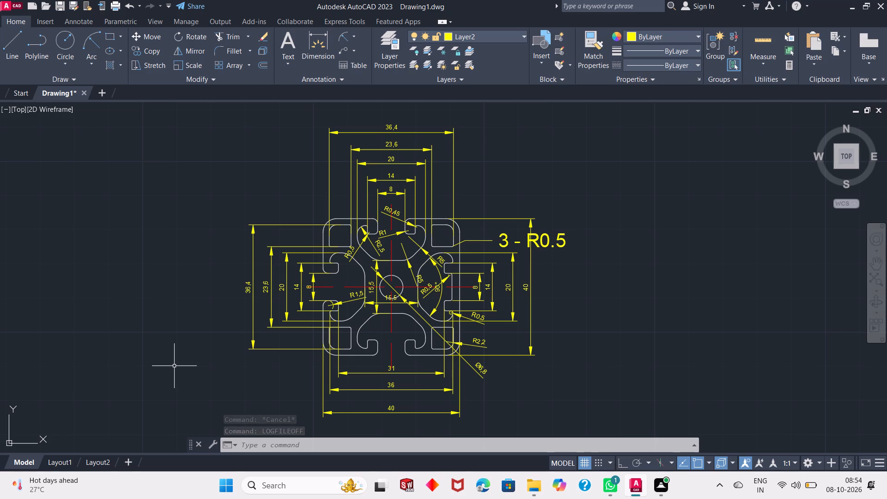
Save the drawing in the OneDrive folder under the file name "Aluminium t-slot extrusion profile".
key(ctrl+s)
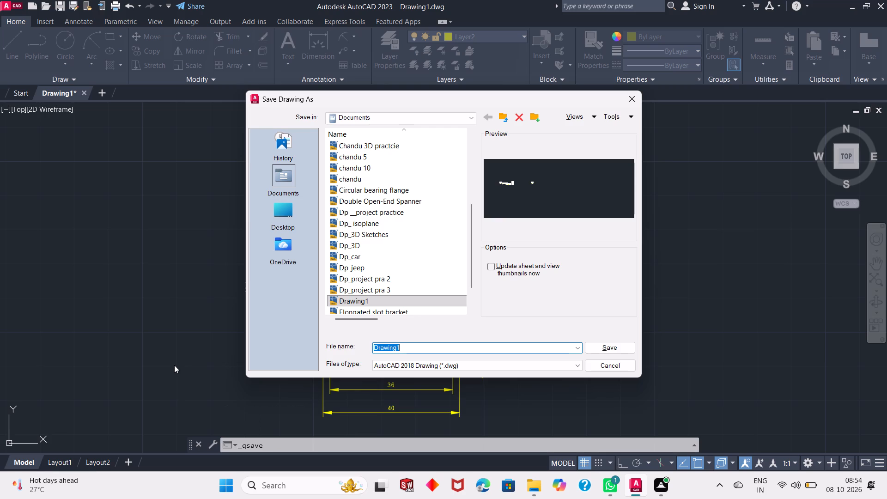
text(Aluminium)
key(space)
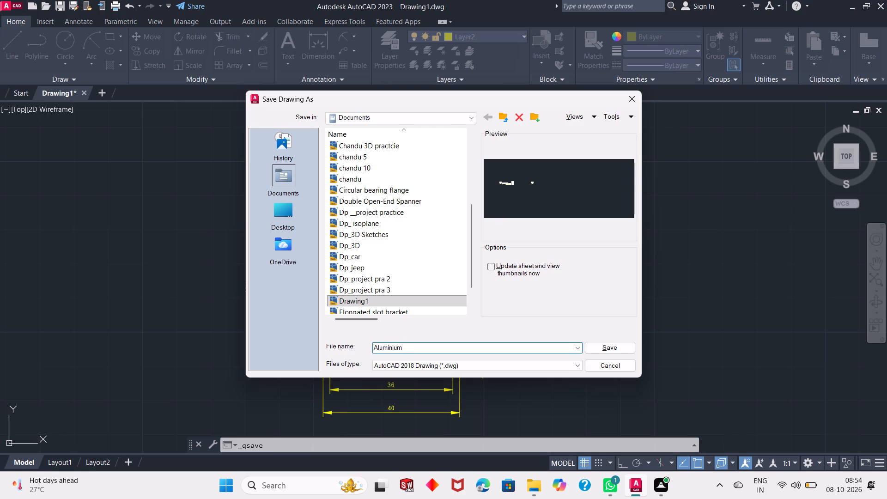
text(t-slot)
key(space)
text(extrusion)
key(space)
text(profile)
click(291, 251)
click(605, 348)
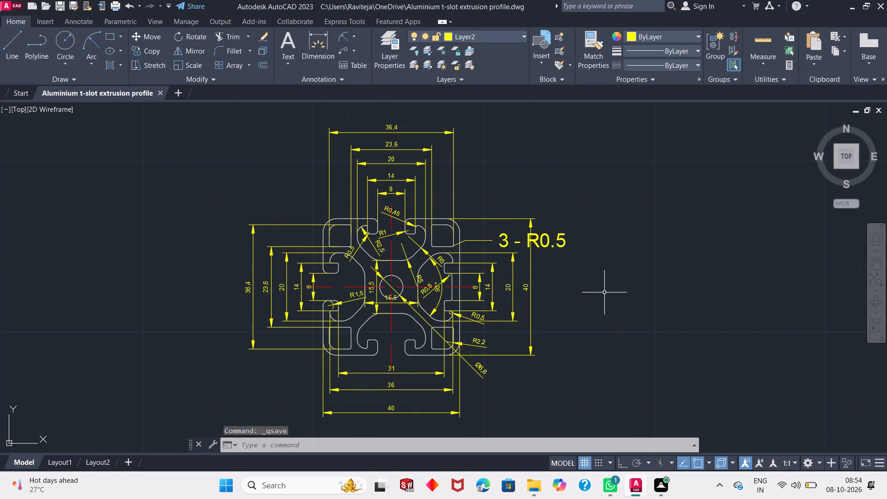
Set up a plot with DWG To PDF.pc3 on ISO expand A4 (297.00 x 210.00 MM) paper, landscape orientation and centred.
text(plo)
key(Return)
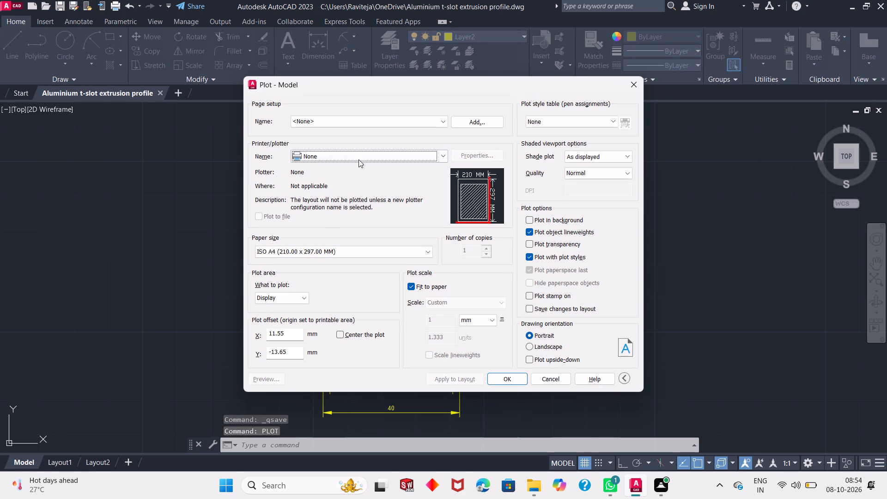
click(358, 159)
click(355, 268)
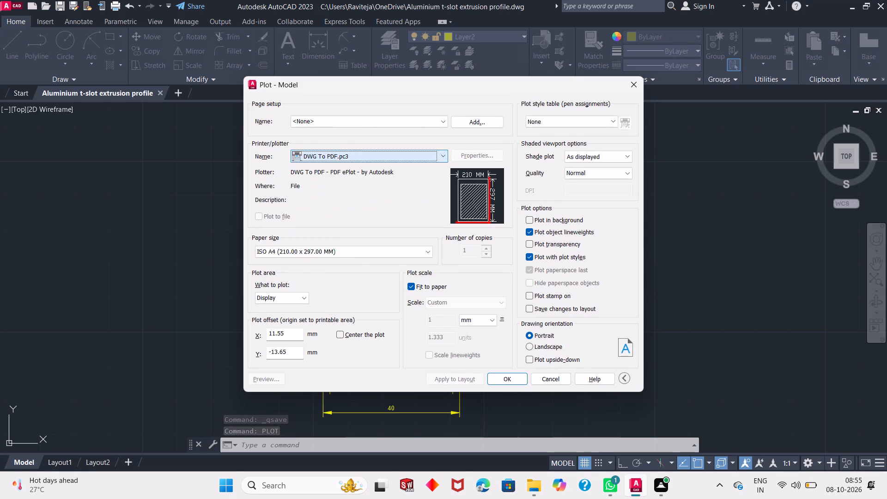
click(352, 252)
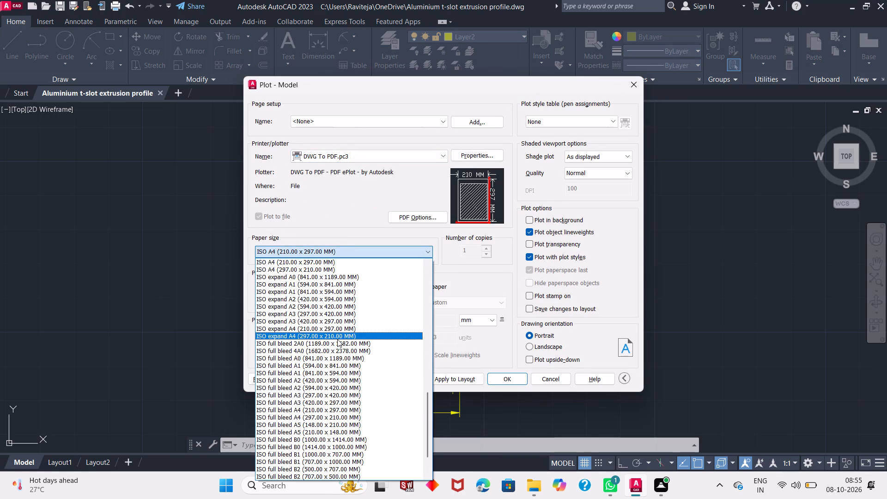
click(337, 335)
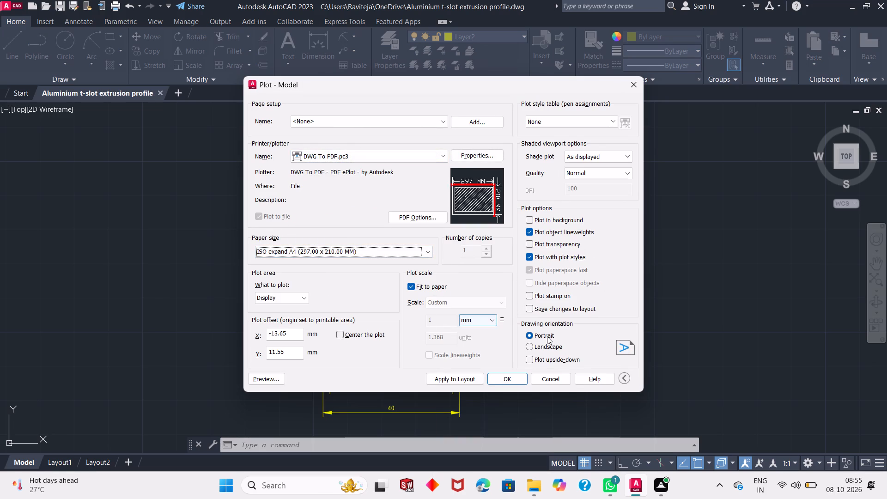
click(558, 349)
click(341, 335)
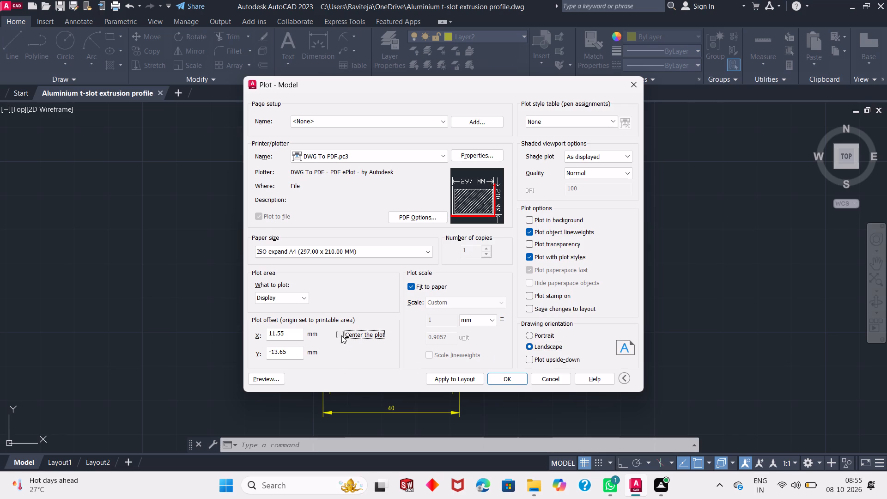
Set the plot area to a window enclosing the whole profile with all its dimensions and the "3 - R0.5" note.
click(290, 297)
click(299, 329)
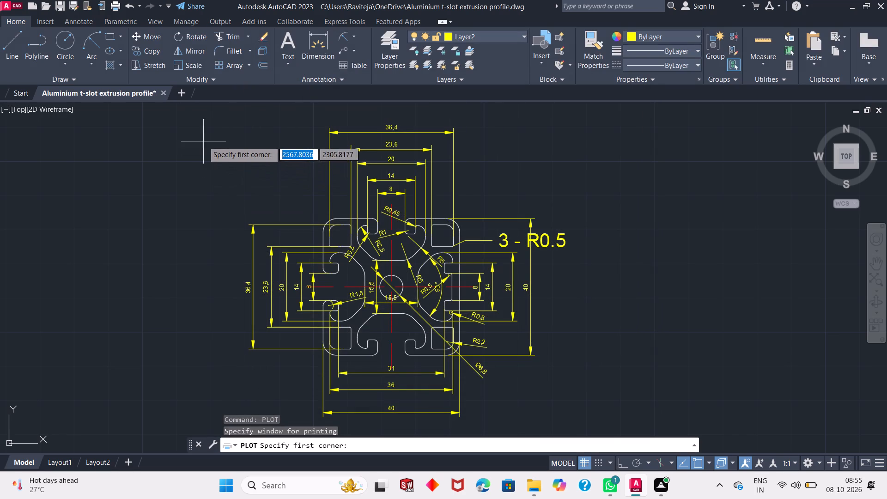
click(197, 111)
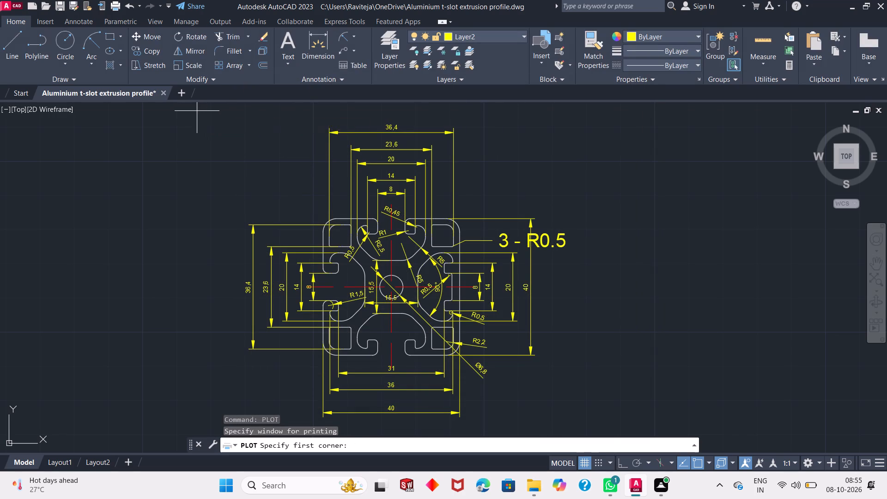
click(595, 431)
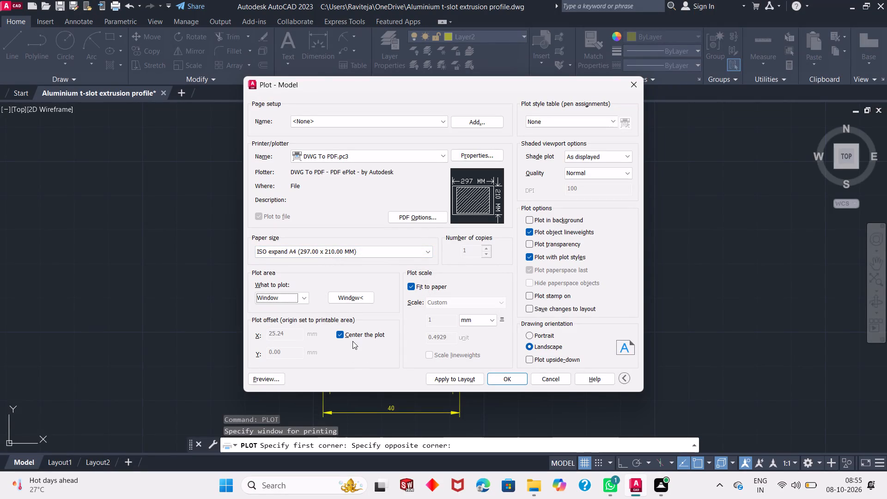
Plot the drawing to a PDF in the OneDrive folder under the suggested file name, and close the resulting PDF view.
click(508, 381)
click(276, 240)
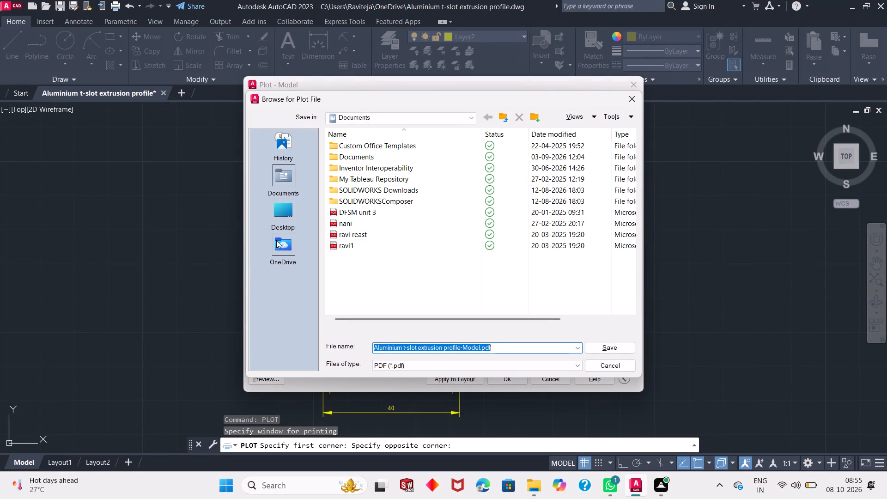
click(603, 349)
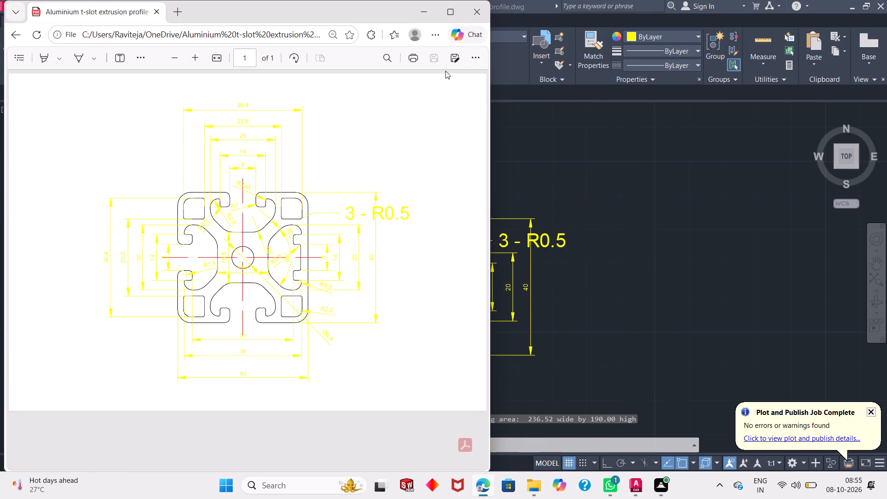
click(468, 10)
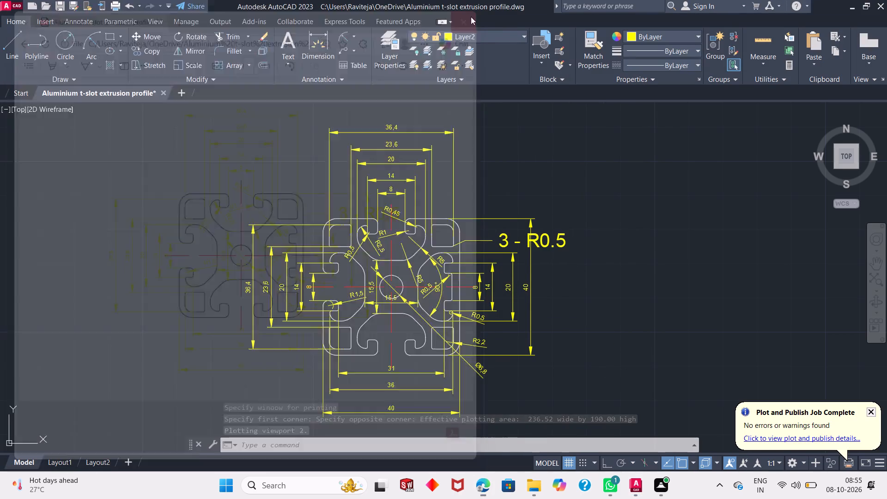